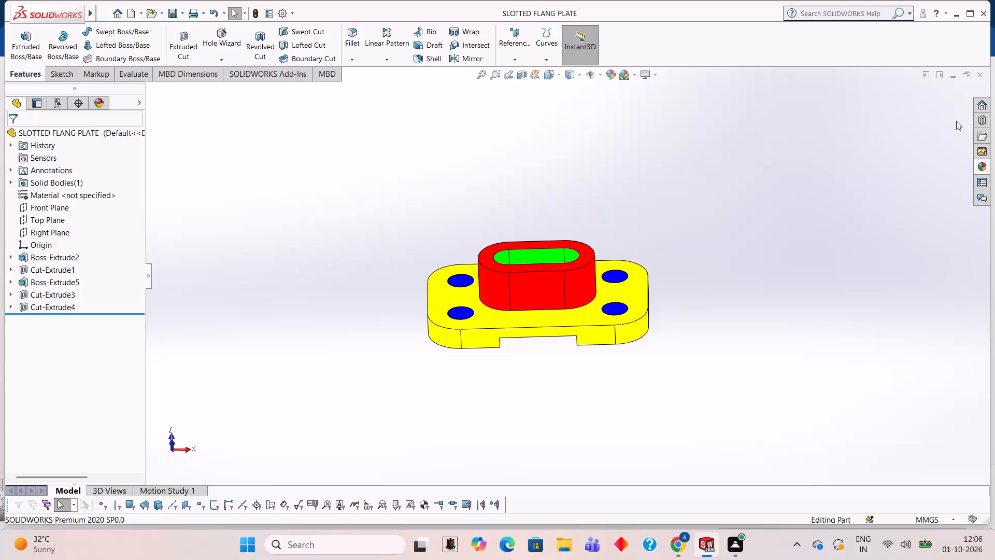
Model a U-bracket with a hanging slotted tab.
Close the slotted flange plate and create a new part document in a maximised window.
left_click(980, 73)
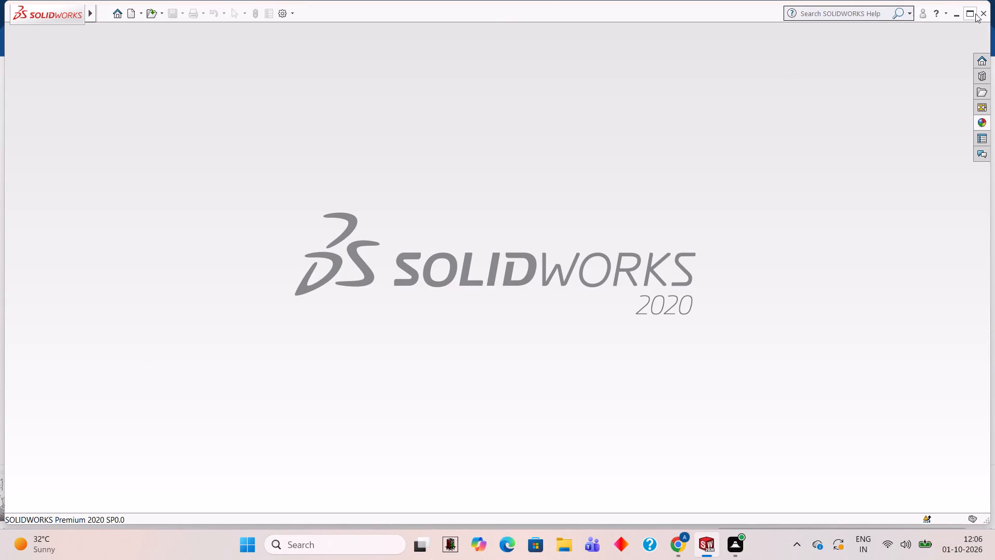
left_click(969, 10)
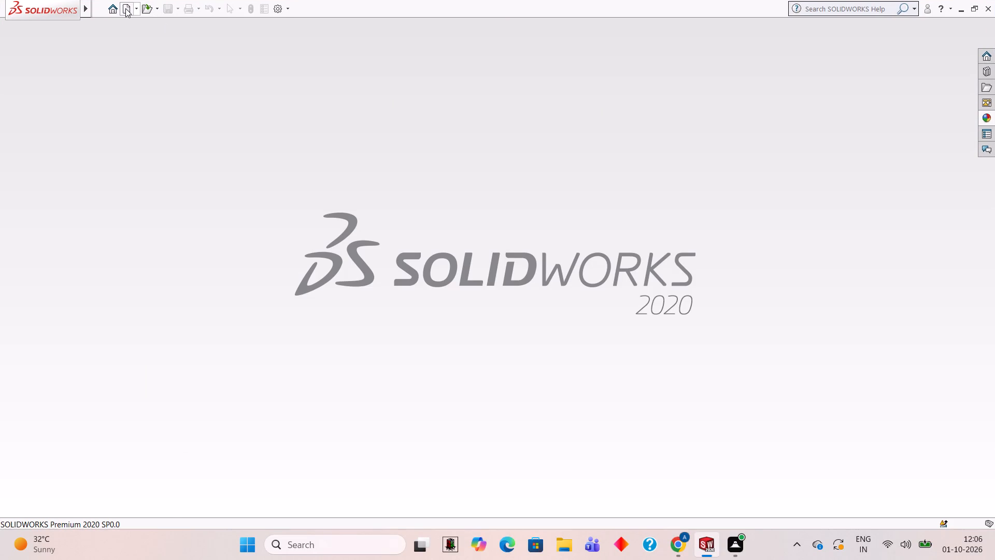
left_click(125, 8)
left_click(435, 410)
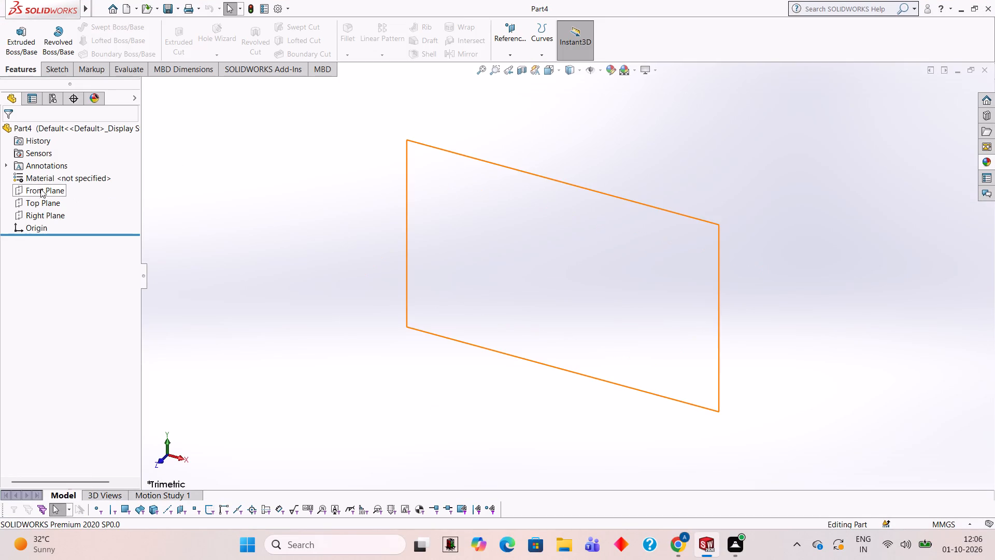
Start a sketch on the Front Plane and draw a 40 mm horizontal line from the origin towards +X.
left_click(40, 187)
left_click(47, 178)
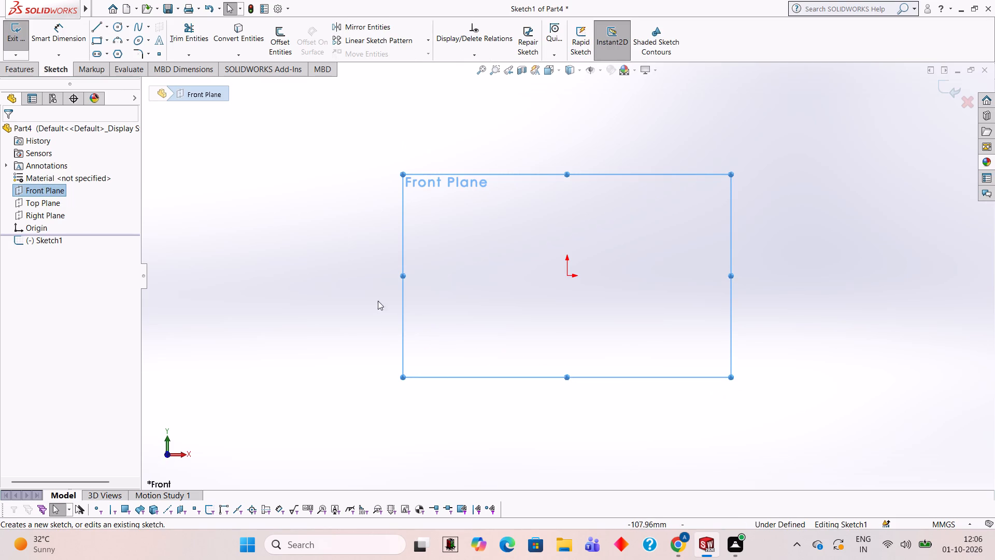
left_click(452, 227)
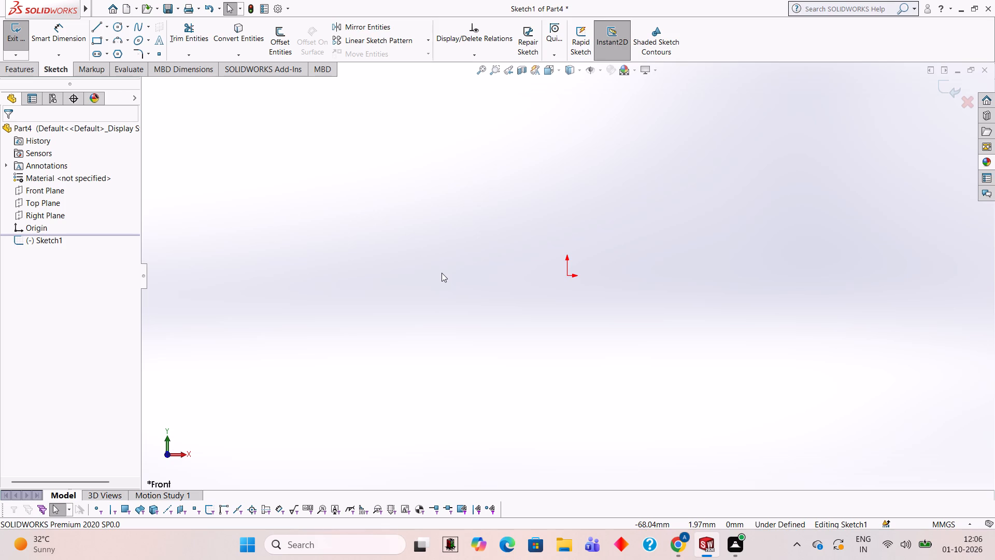
left_click(95, 29)
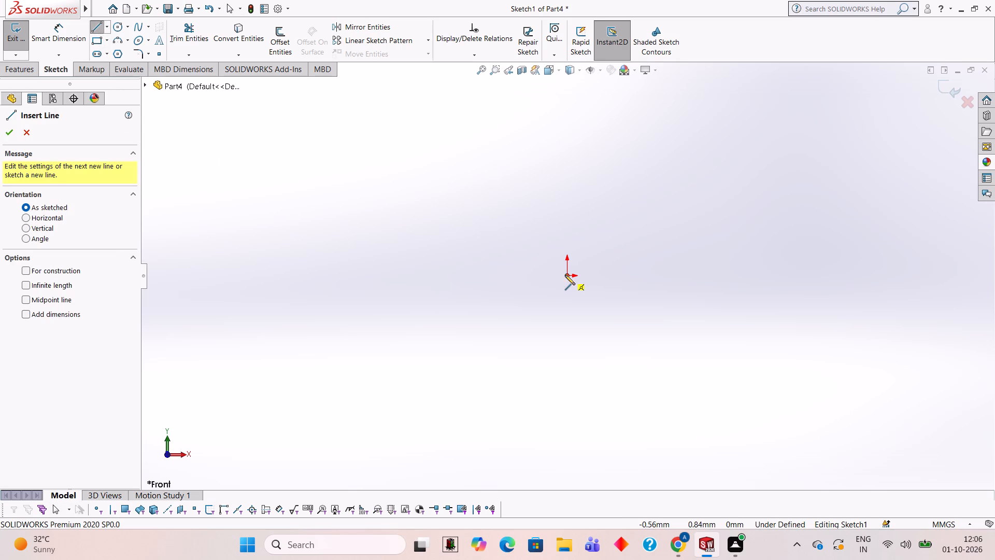
left_click(565, 275)
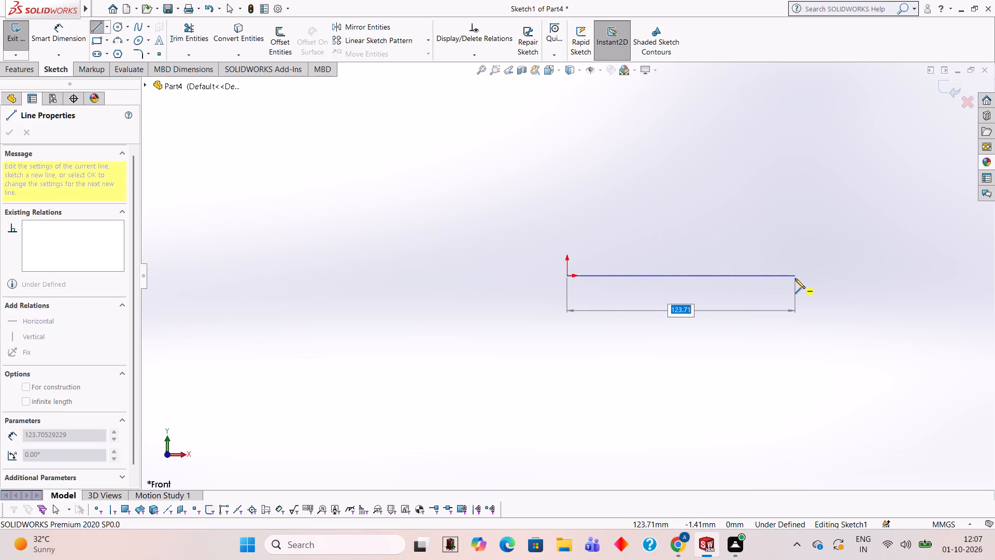
type("40")
key("Return")
Draw a 6 mm vertical line downward from the far end of the 40 mm line.
scroll(621, 357, "down", 3)
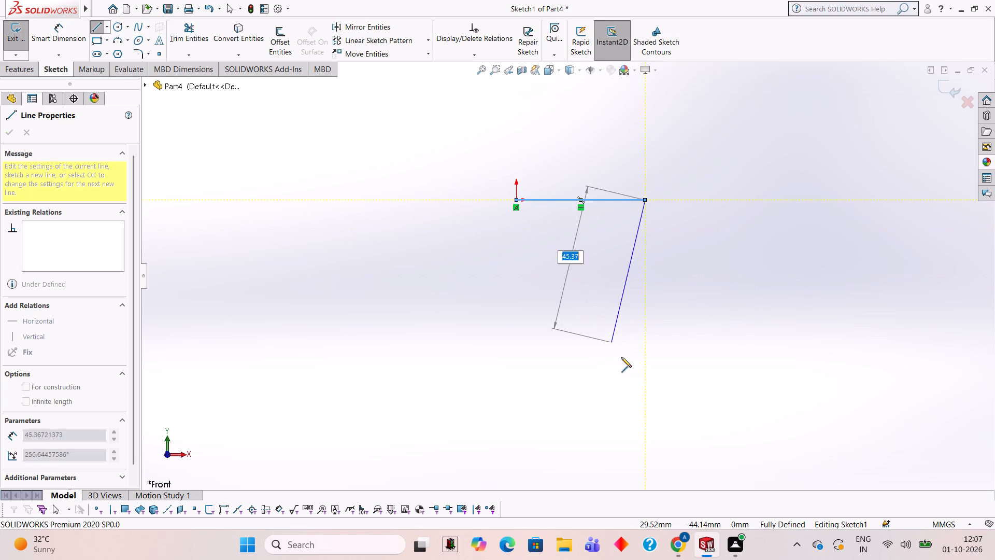
scroll(577, 269, "down", 2)
scroll(596, 144, "down", 1)
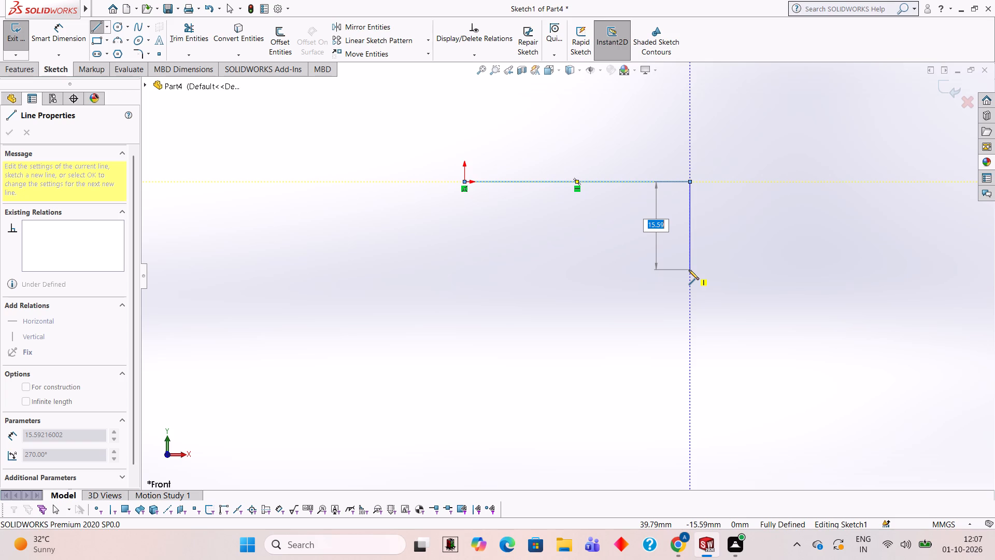
key("6")
key("Return")
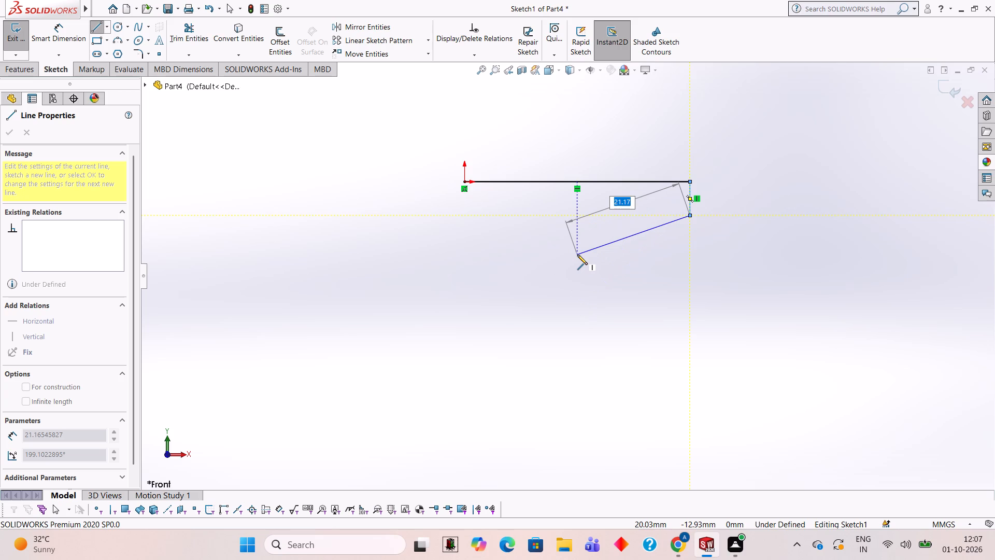
key("Escape")
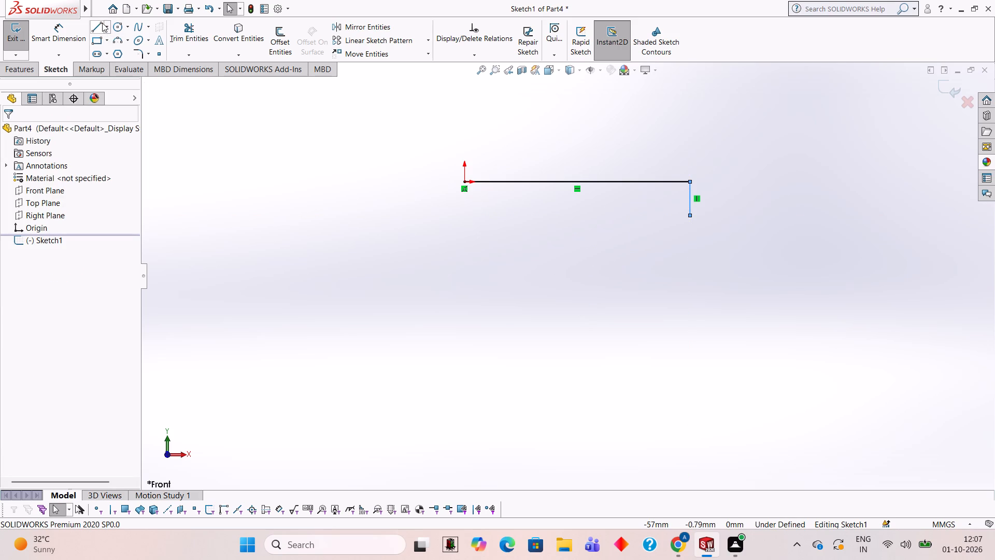
Draw a 6 mm vertical line downward from the origin.
left_click(101, 22)
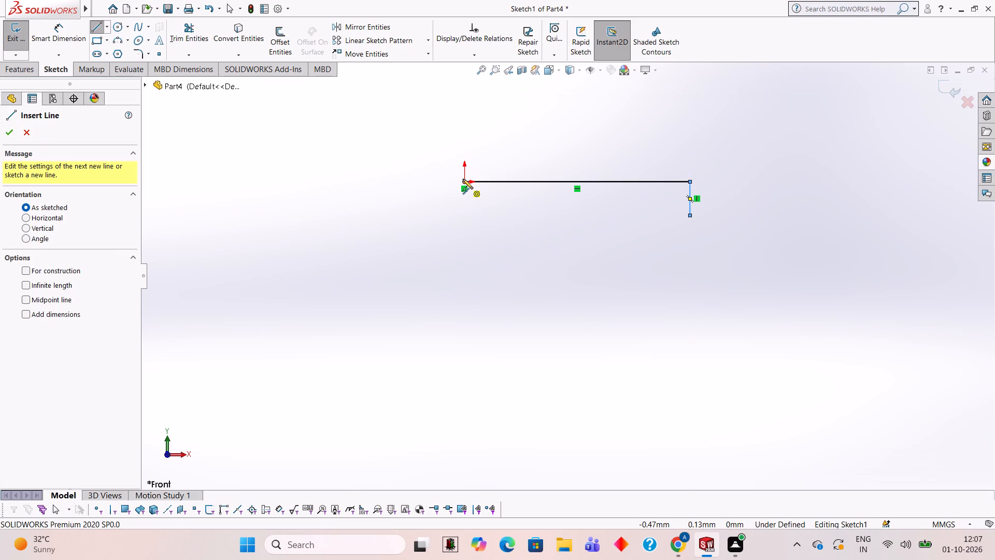
left_click(465, 181)
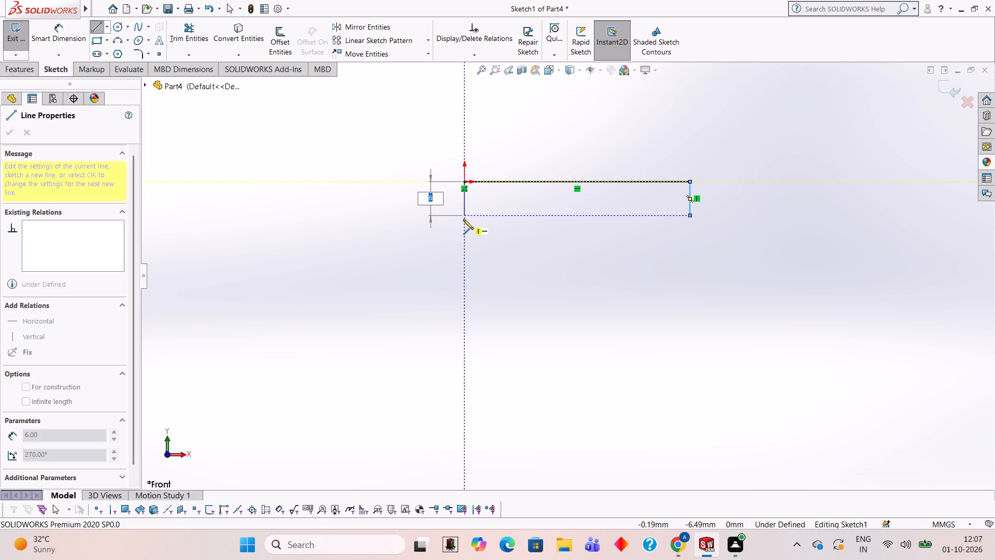
key("6")
key("Return")
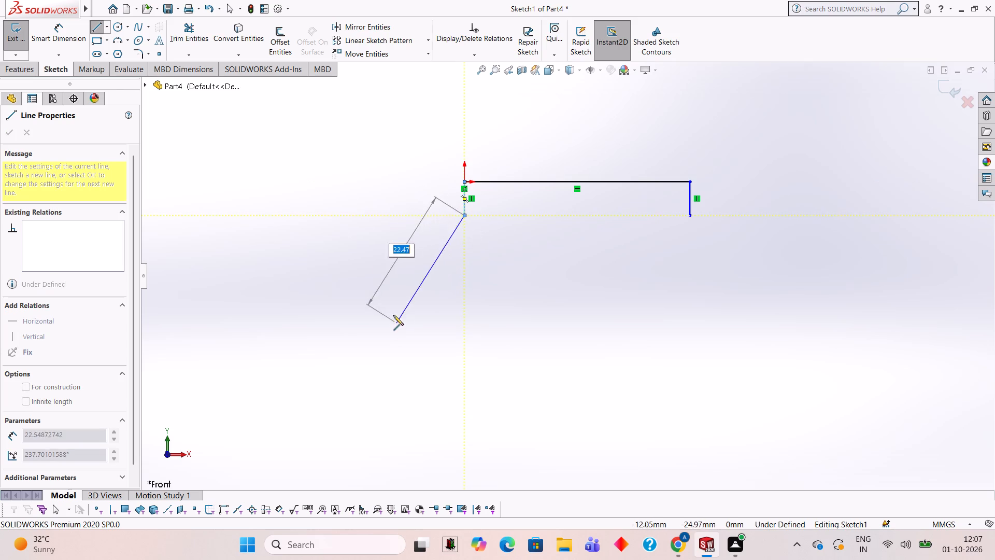
key("Escape")
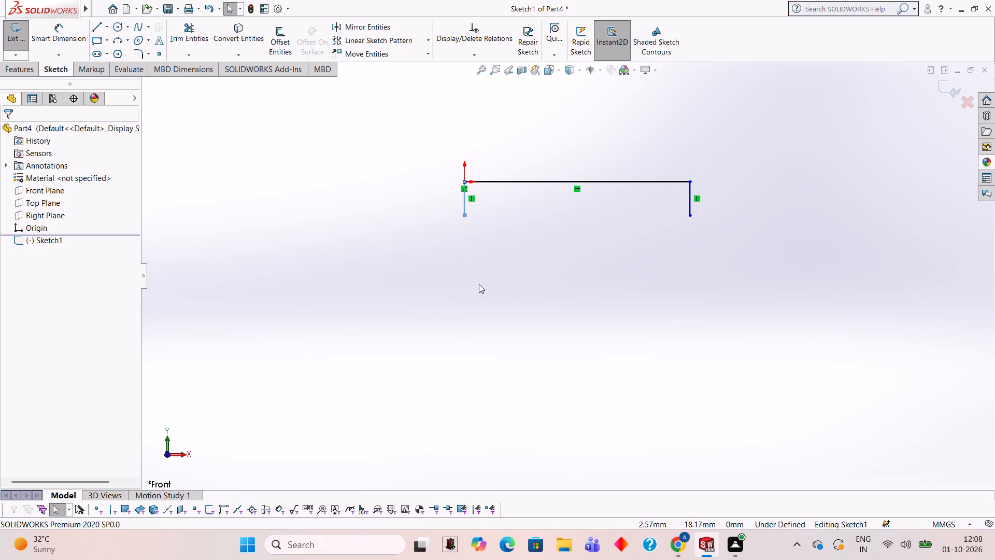
Draw an 18 mm (12+6) vertical line downward from the midpoint of the 40 mm line.
left_click(94, 25)
left_click(575, 182)
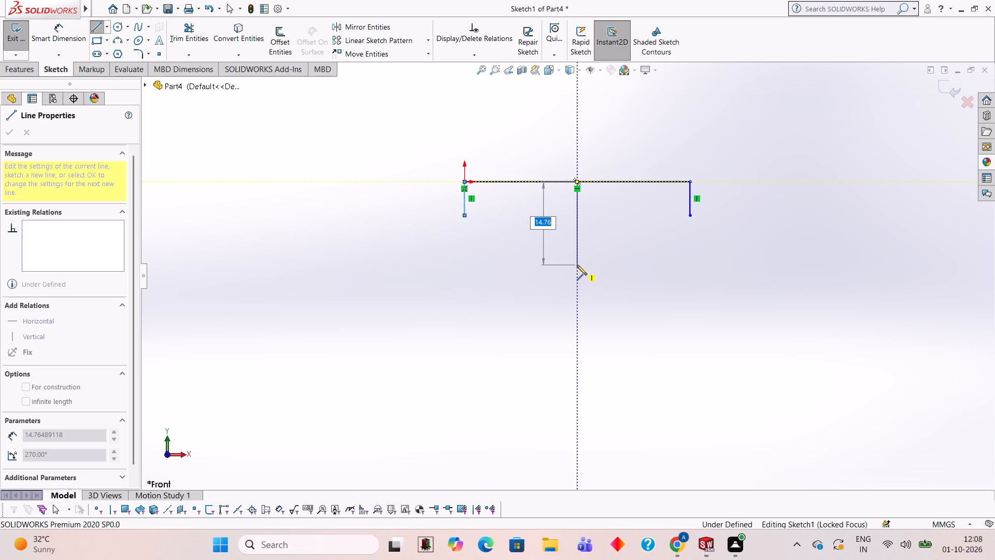
type("12+6")
key("Return")
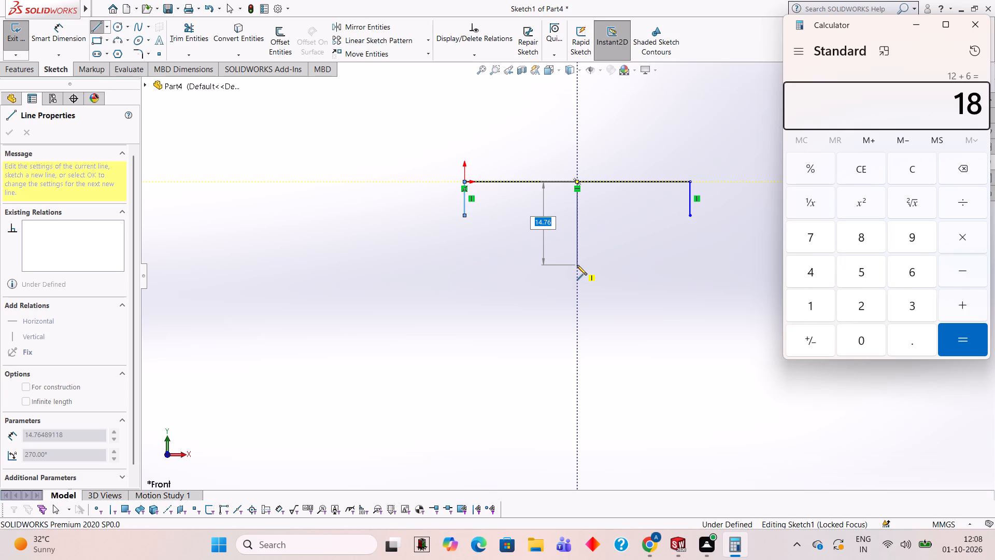
left_click(984, 28)
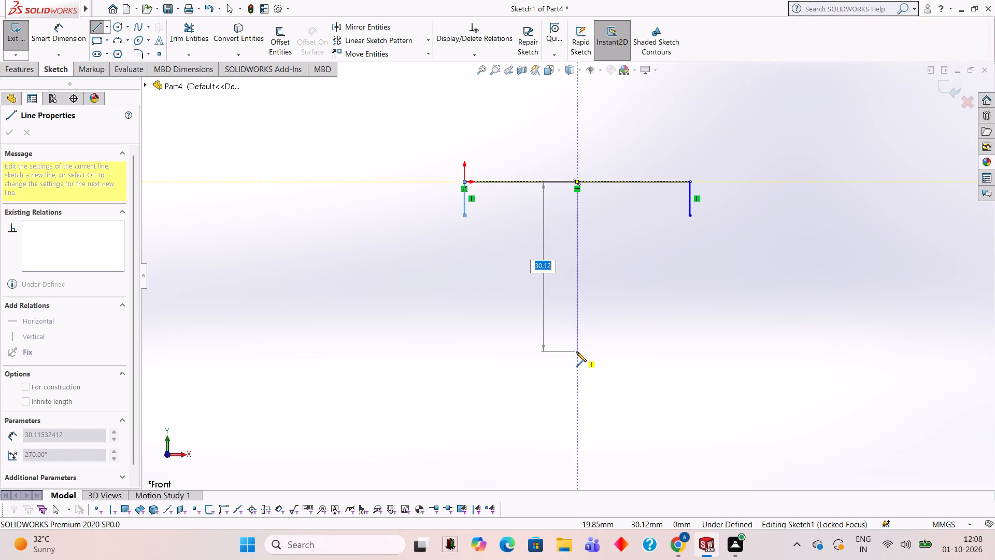
type("18")
key("Return")
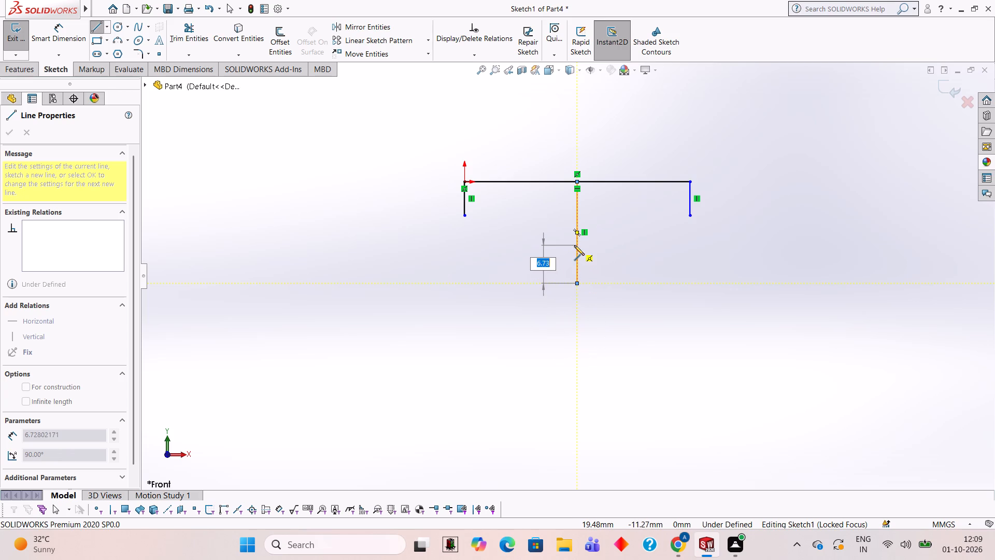
From the central line's lower end, draw connected lines 6 mm up, 7.5 mm horizontally towards +X and 15 mm back towards -X.
key("6")
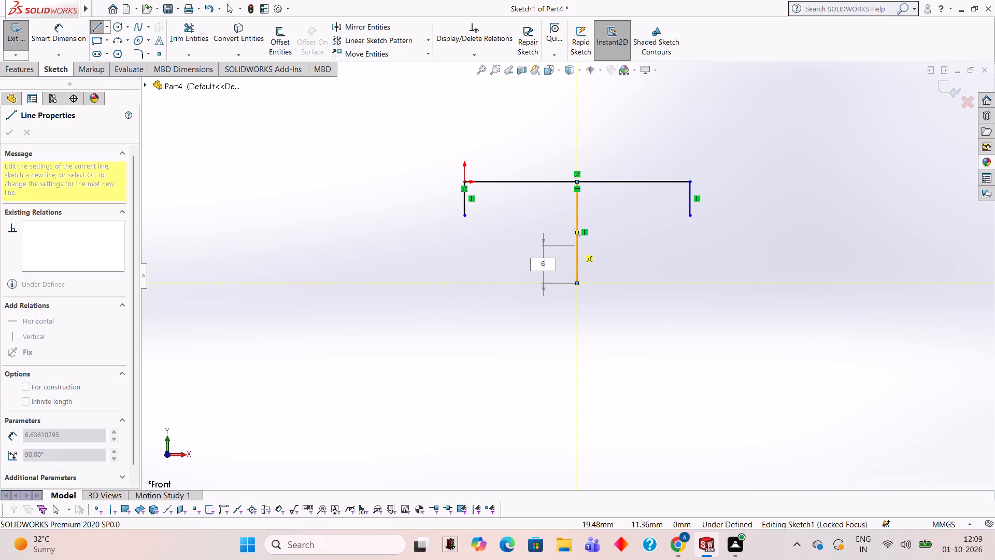
key("Return")
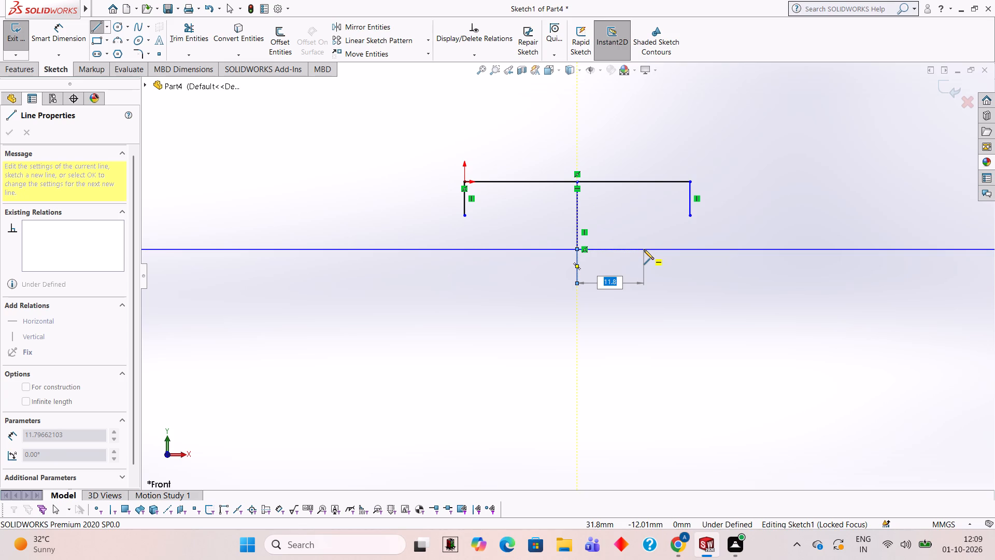
key("7")
type(".5")
key("Return")
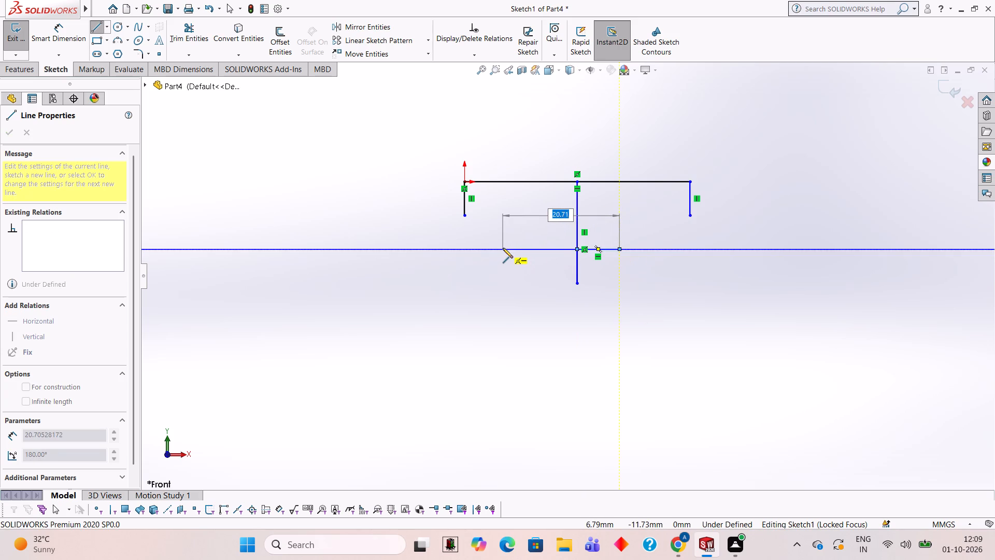
type("15")
key("Return")
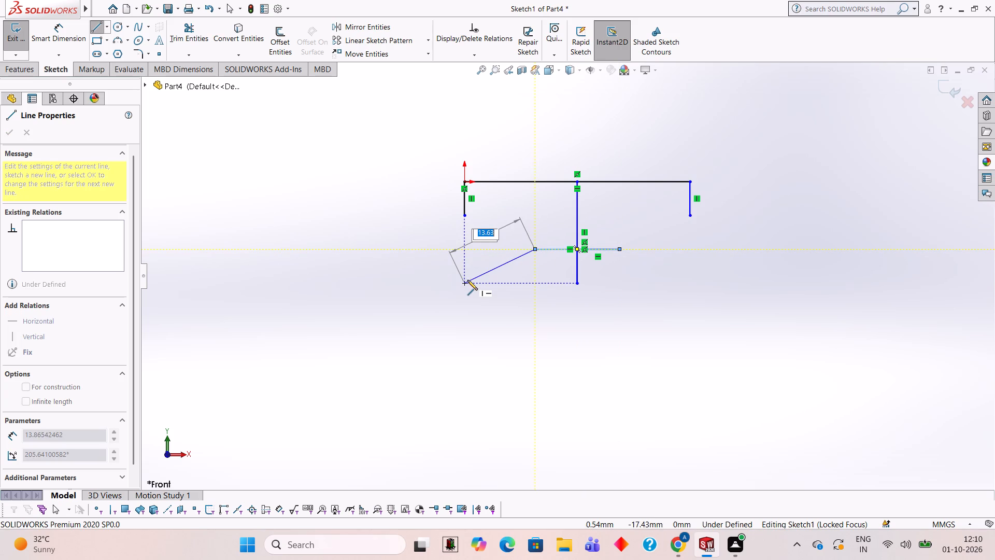
key("Escape")
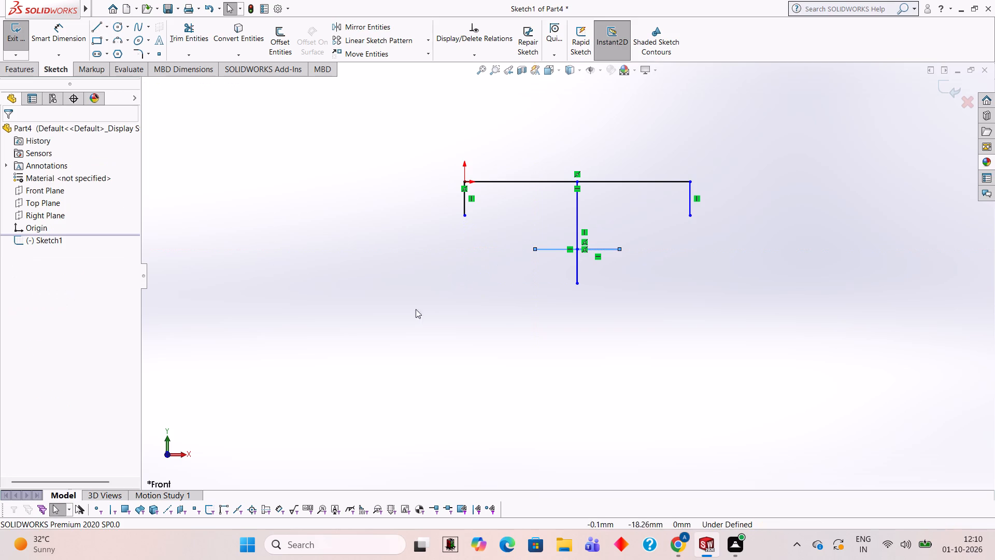
Trim away both overlapping vertical segments below the 15 mm horizontal line.
left_click(198, 40)
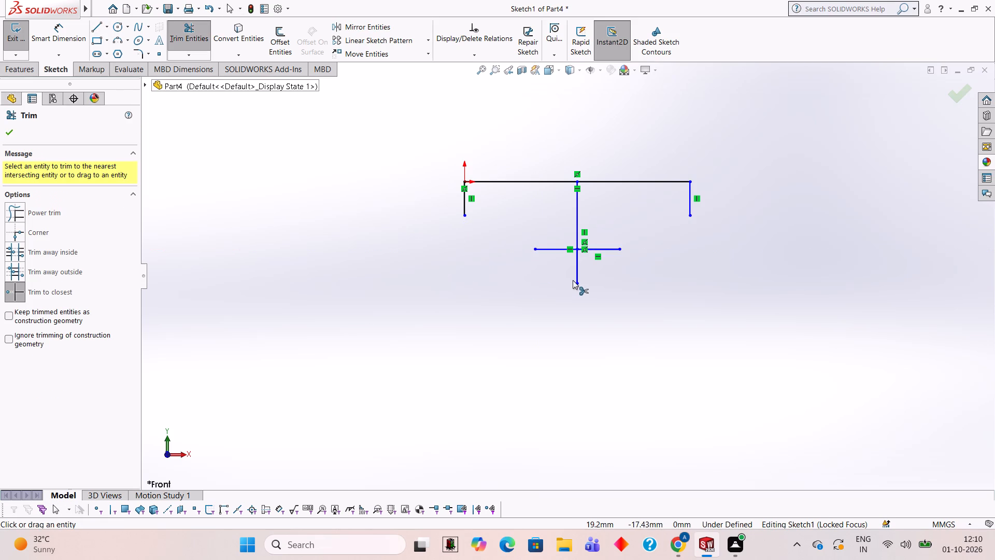
left_click(575, 278)
left_click(575, 279)
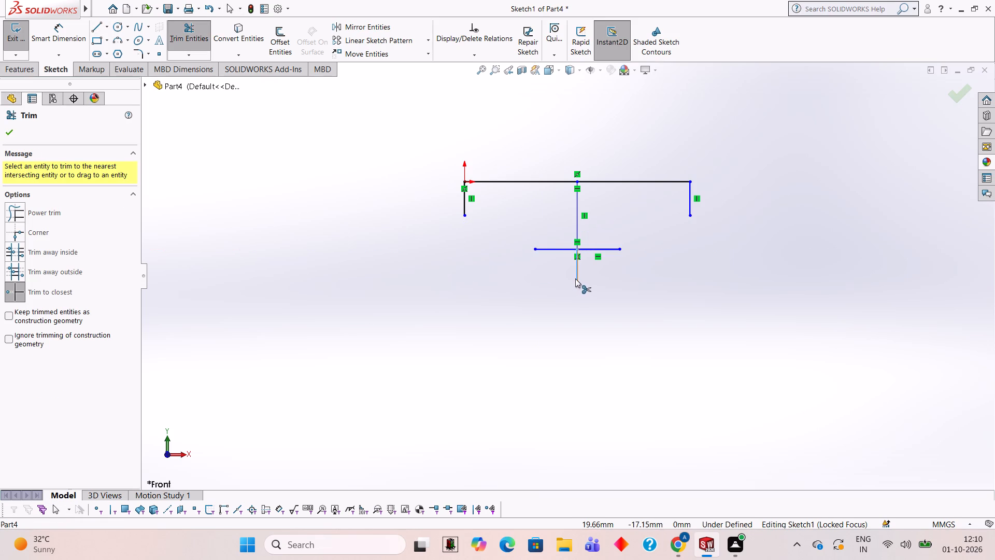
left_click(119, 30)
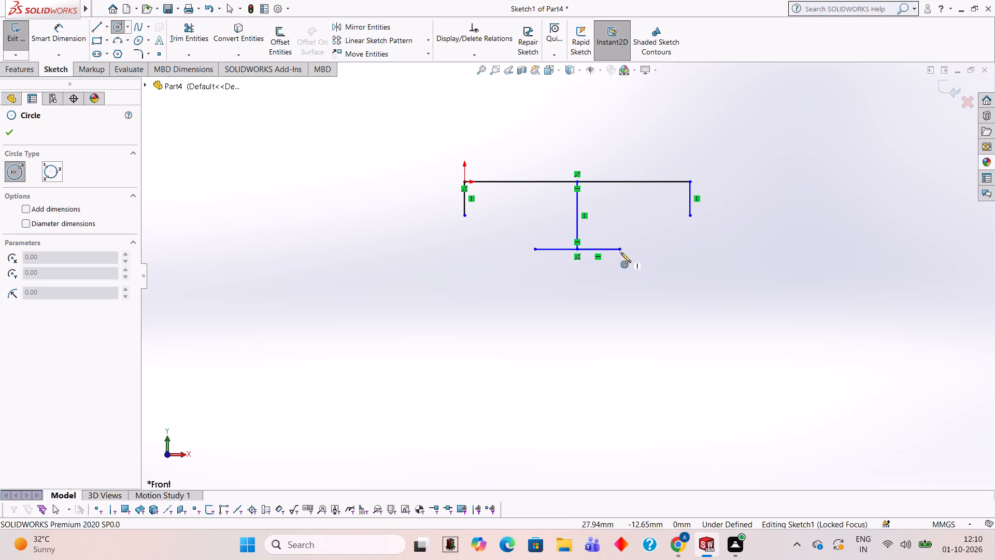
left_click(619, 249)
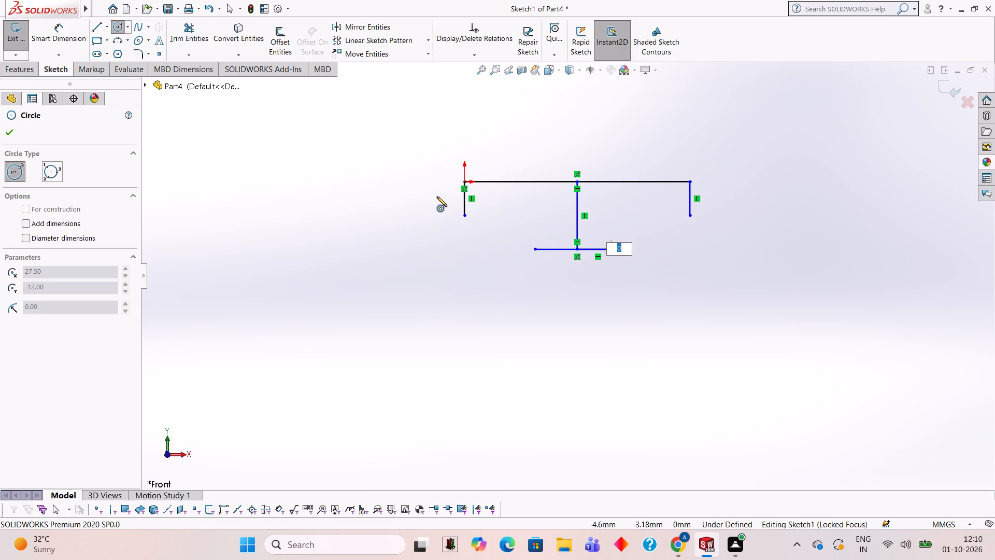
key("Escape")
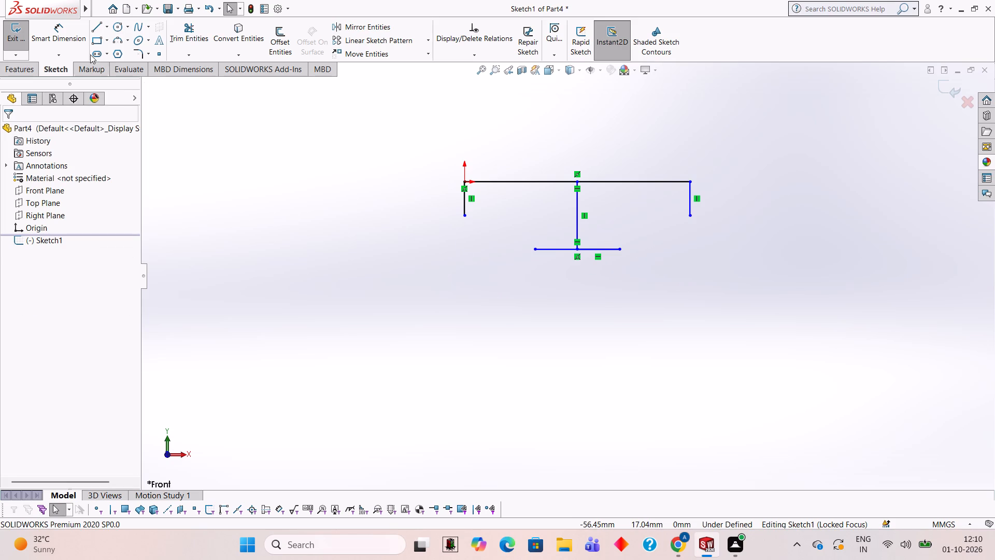
Draw a circle of 3 mm radius centred on each end of the 15 mm horizontal line.
left_click(125, 29)
left_click(125, 40)
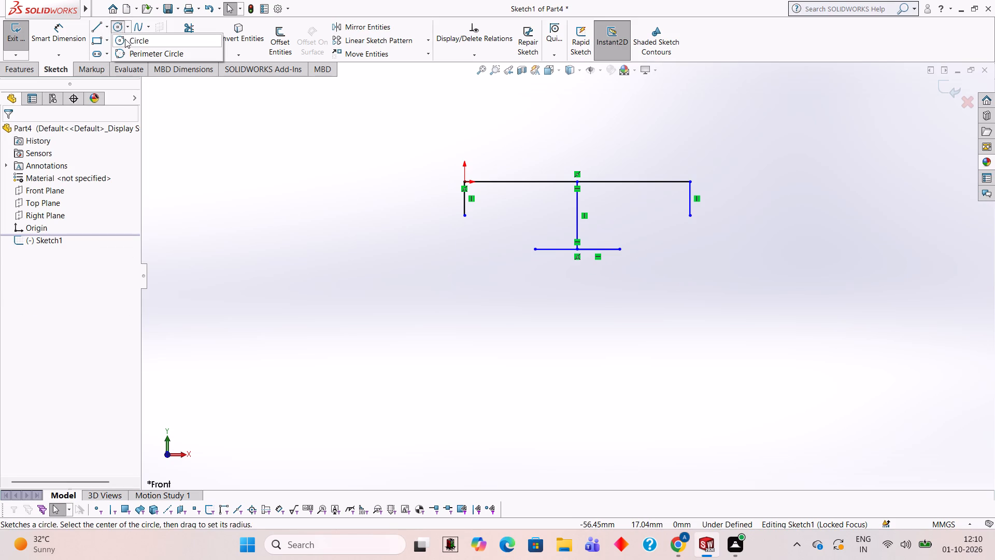
left_click(534, 249)
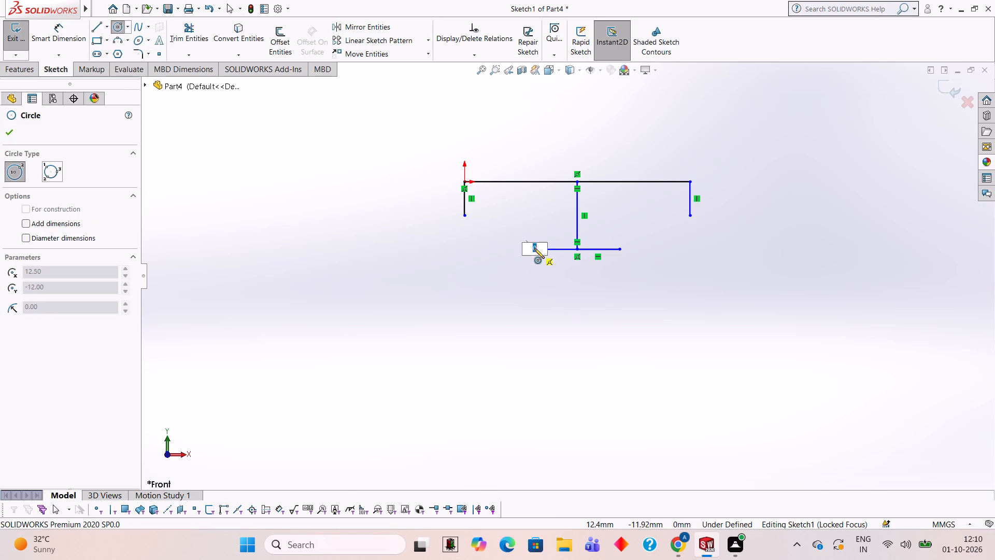
left_click(619, 248)
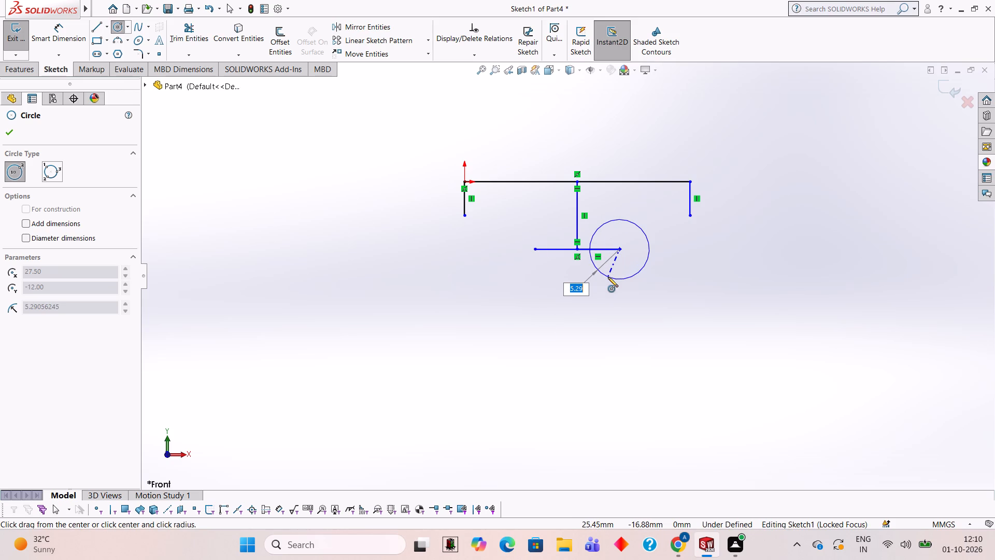
key("3")
key("Return")
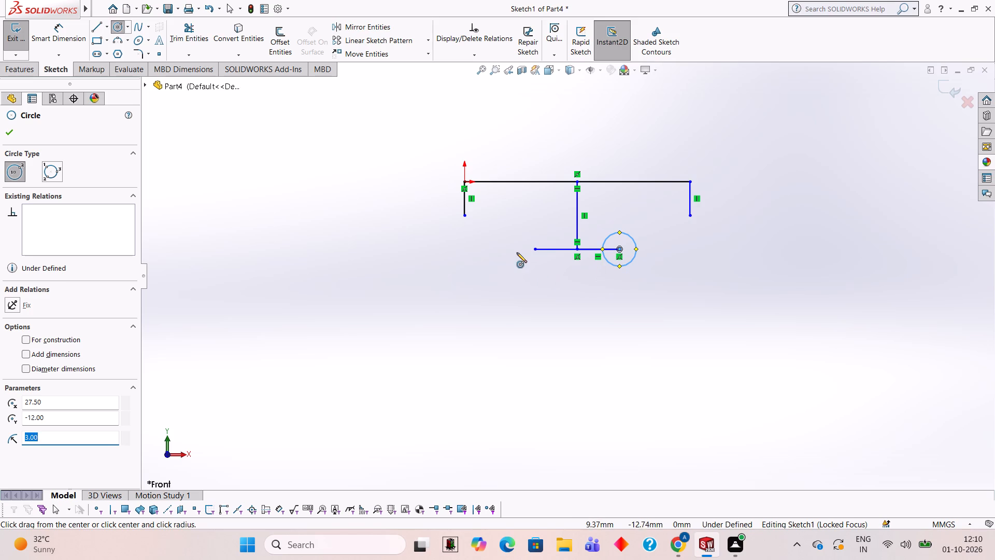
left_click(533, 249)
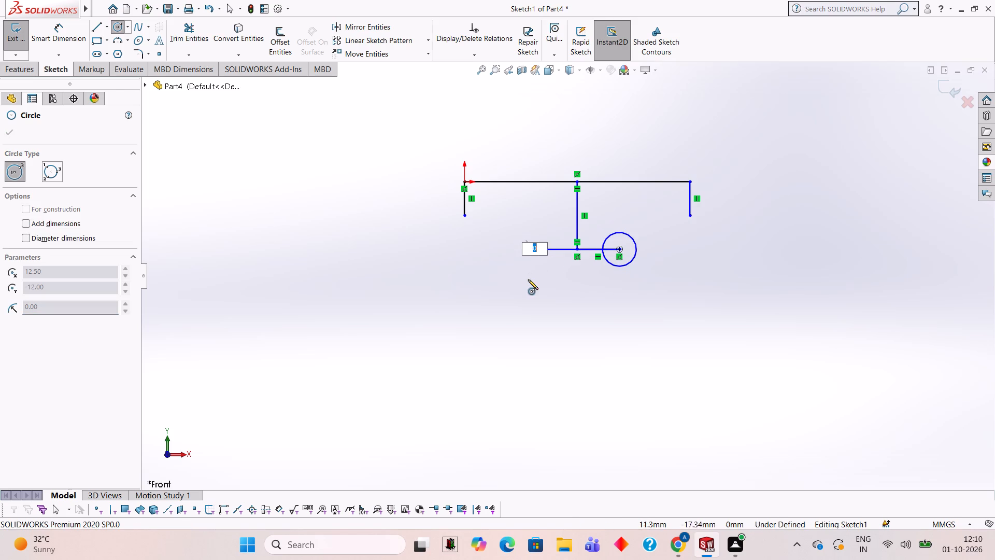
key("Escape")
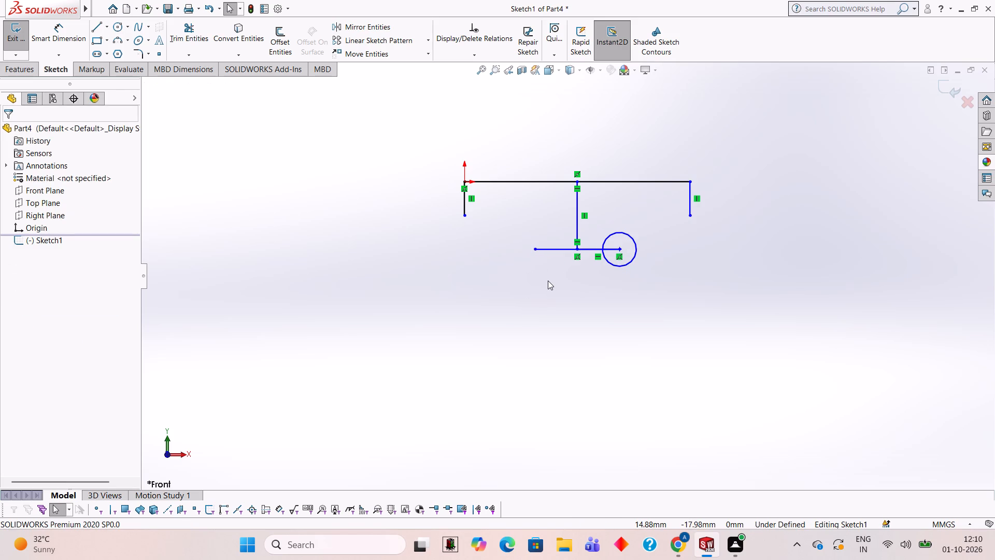
left_click(536, 248)
left_click(534, 250)
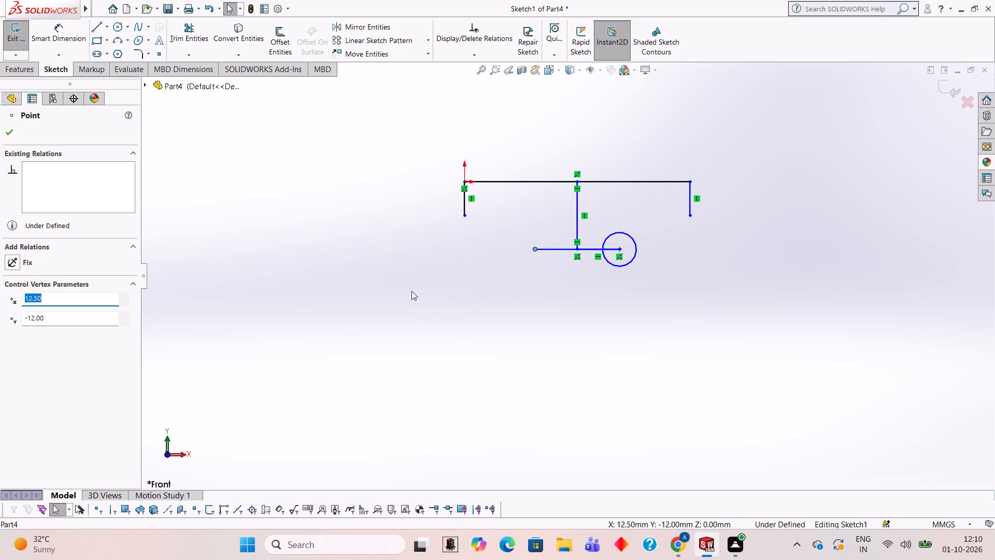
left_click(119, 32)
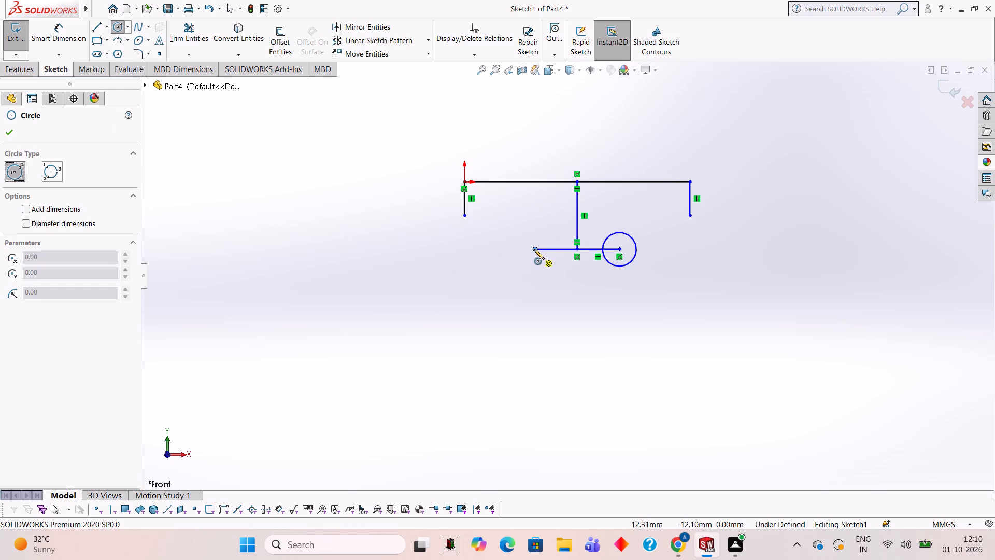
left_click(533, 248)
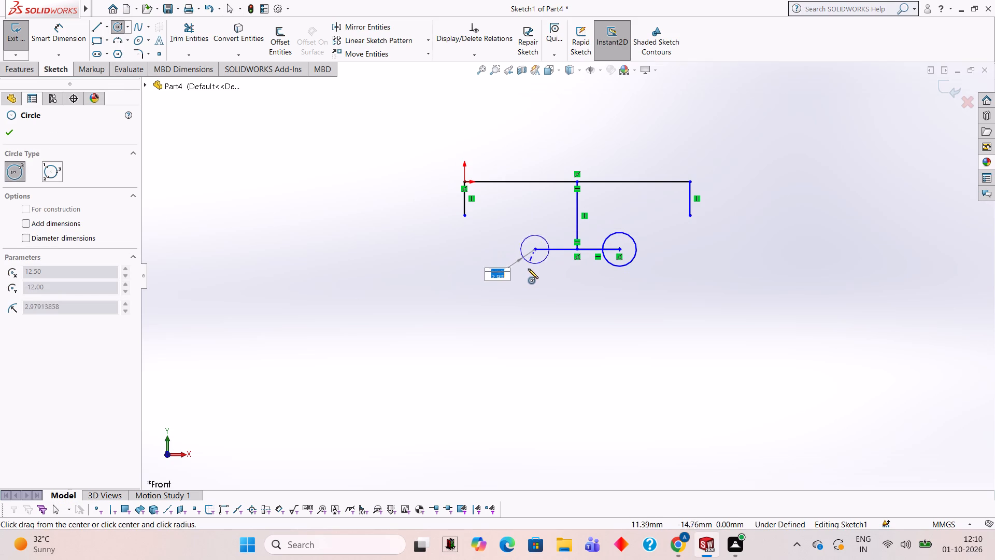
key("3")
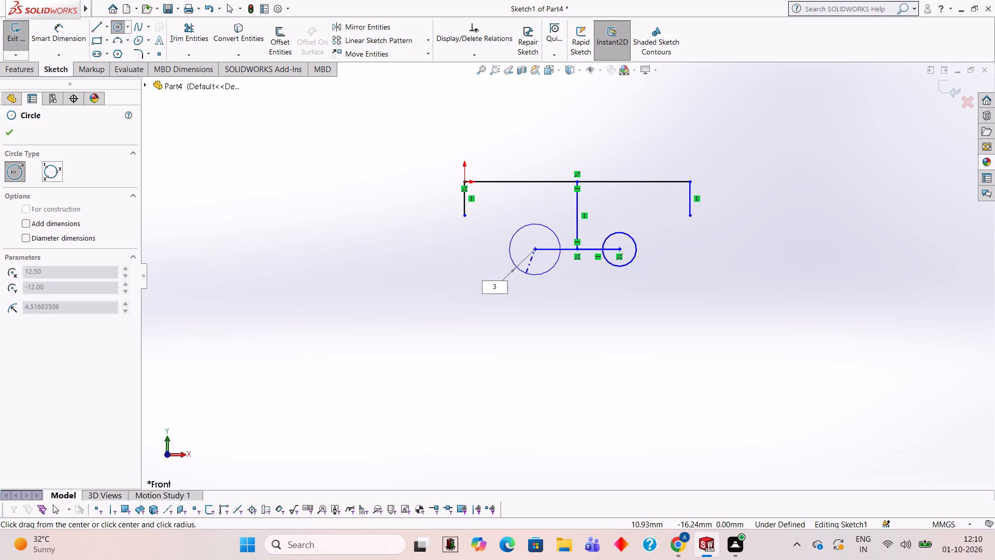
key("Return")
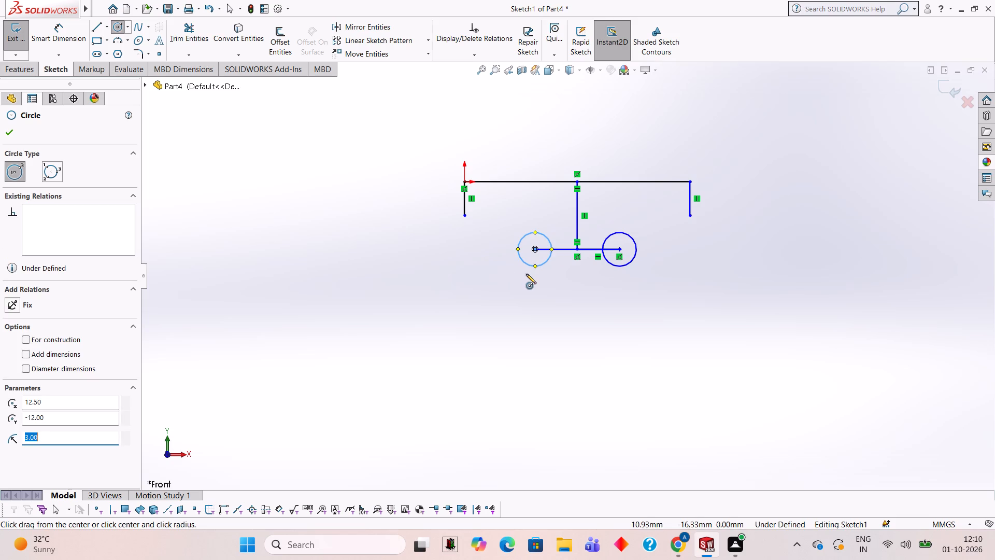
Draw connected lines between the two circles: 15 mm across their tops, 6 mm down the +X circle's diameter, and 15 mm back across their bottoms.
left_click(97, 33)
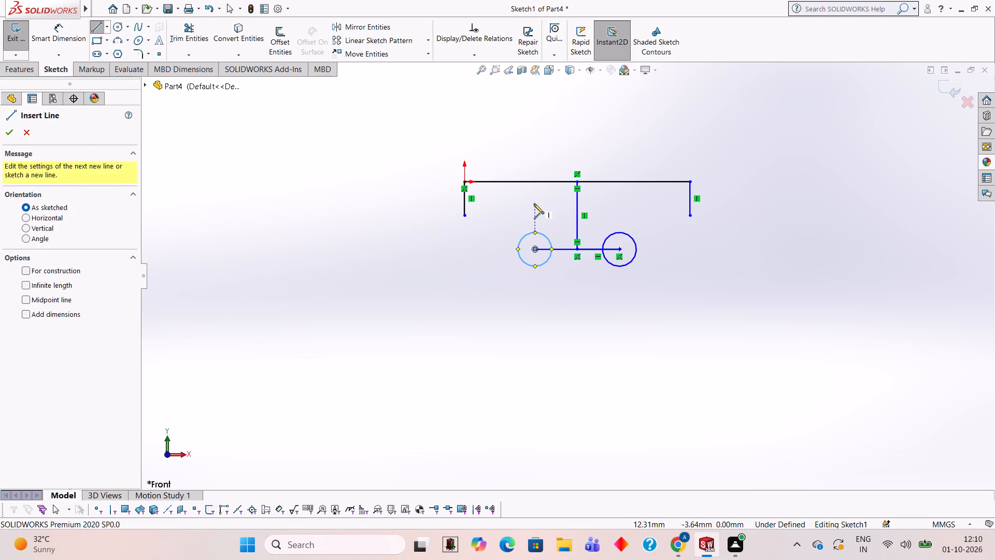
left_click(535, 233)
left_click(620, 231)
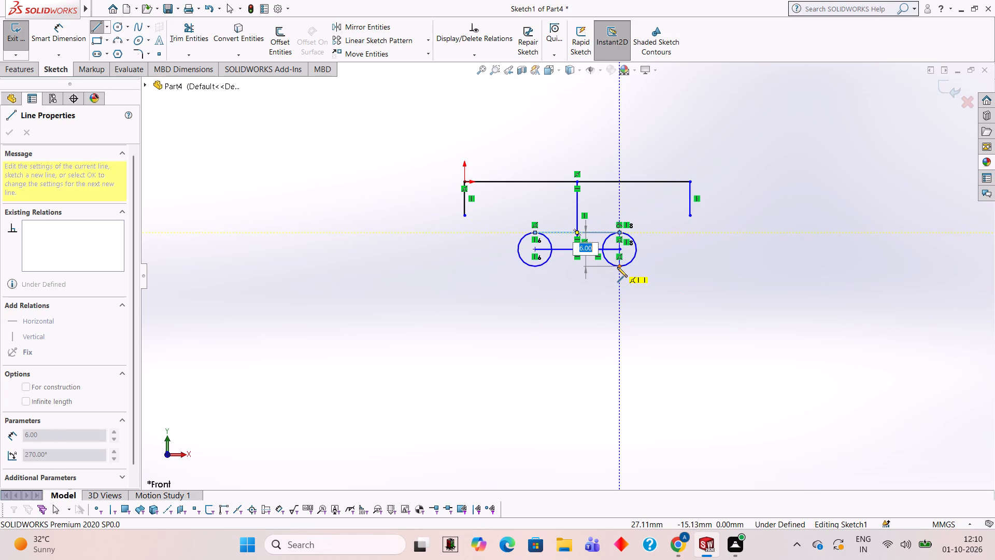
left_click(618, 265)
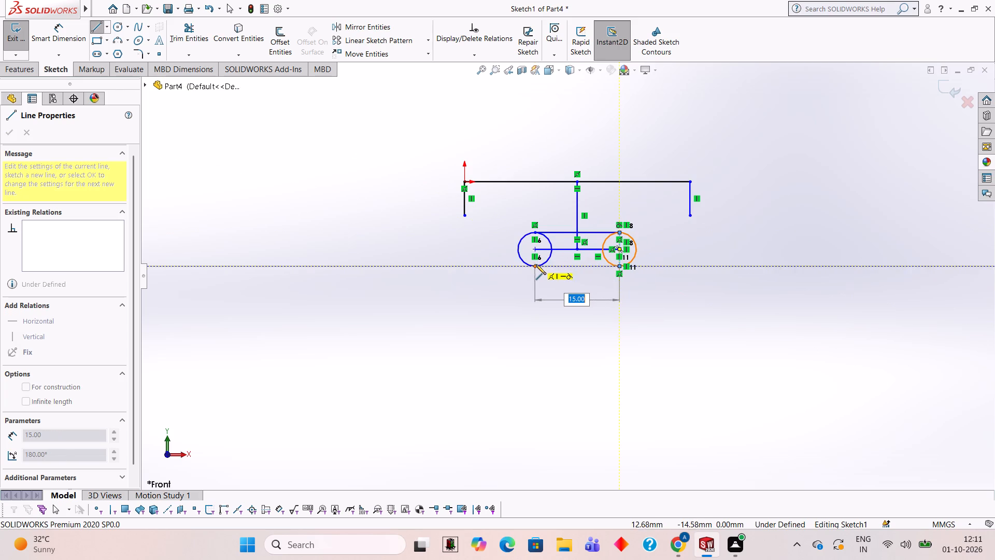
left_click(533, 267)
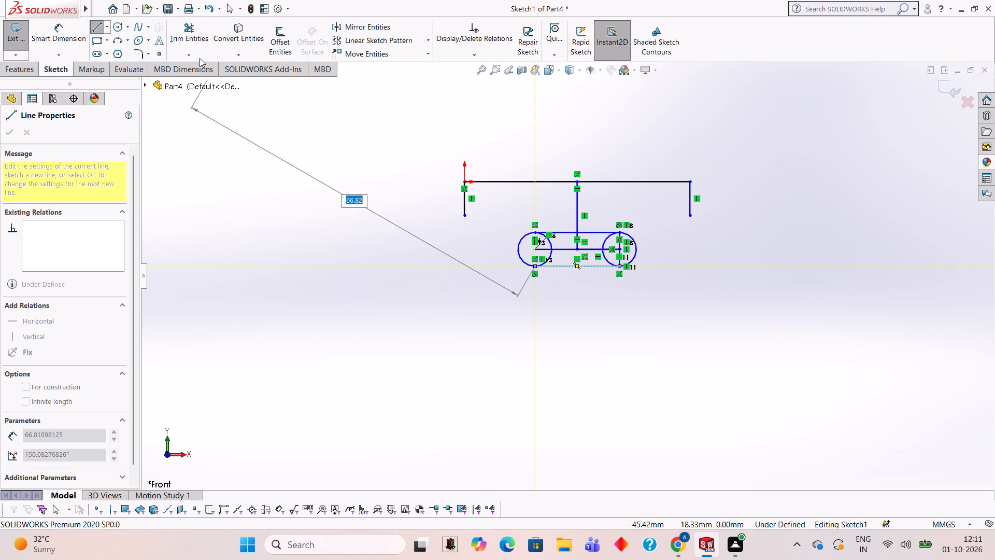
Trim the inner arcs, the centre line and the vertical segments inside the shape to leave a clean slot outline.
left_click(195, 41)
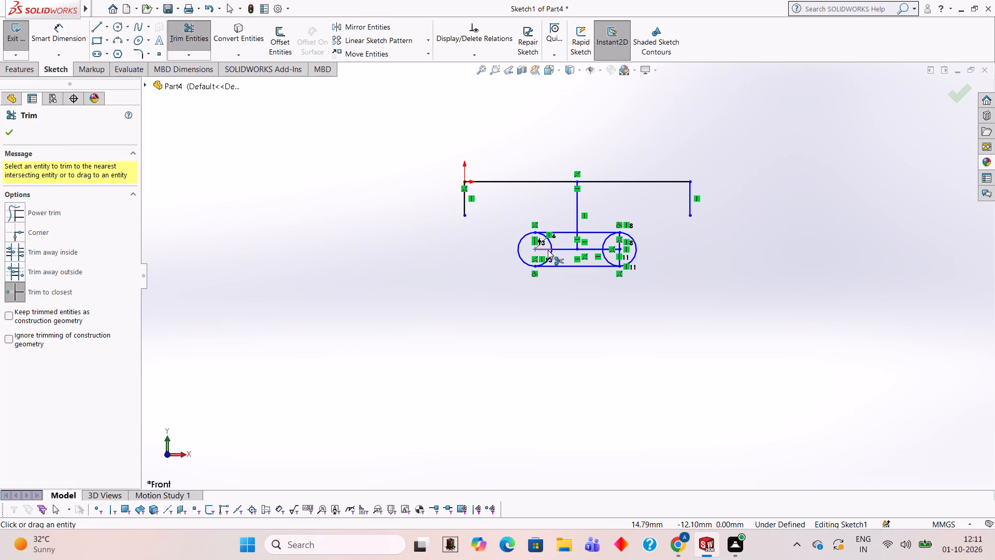
left_click(549, 255)
scroll(550, 245, "down", 5)
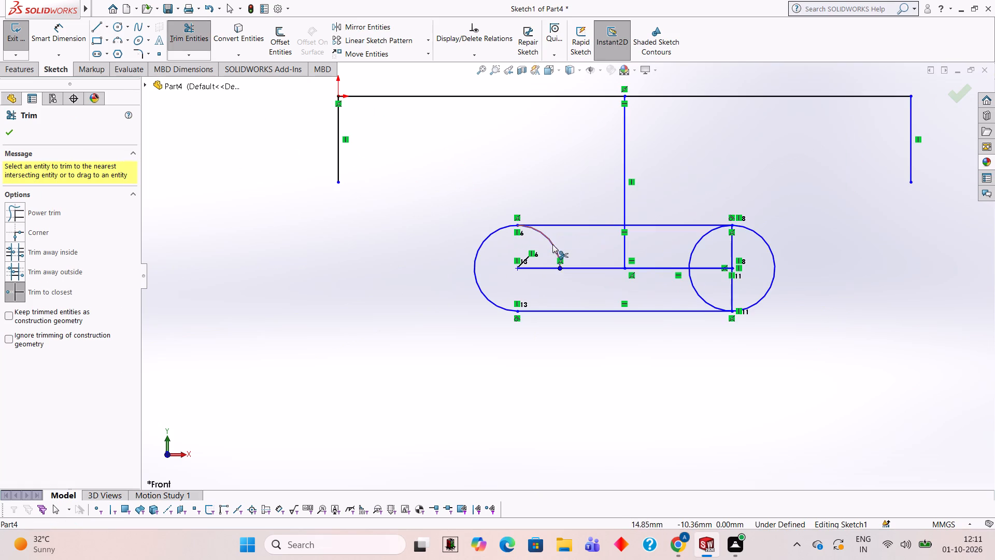
left_click(550, 243)
left_click(577, 271)
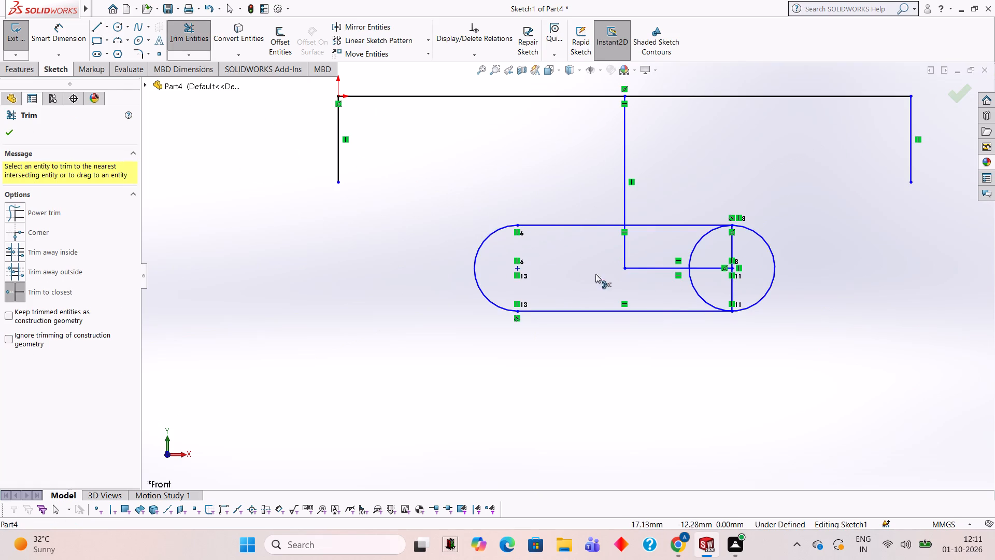
left_click(643, 271)
left_click(694, 249)
left_click(706, 267)
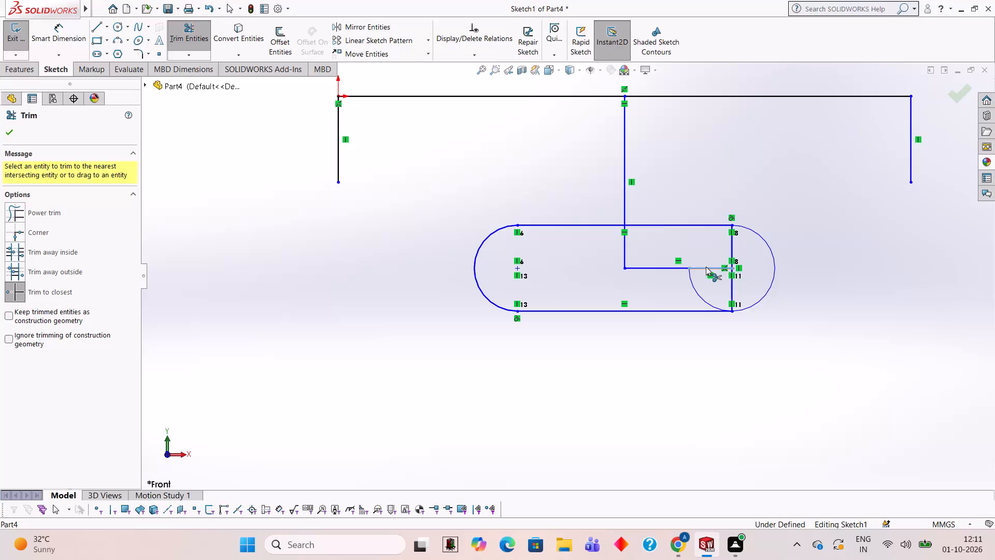
left_click(691, 281)
left_click(692, 271)
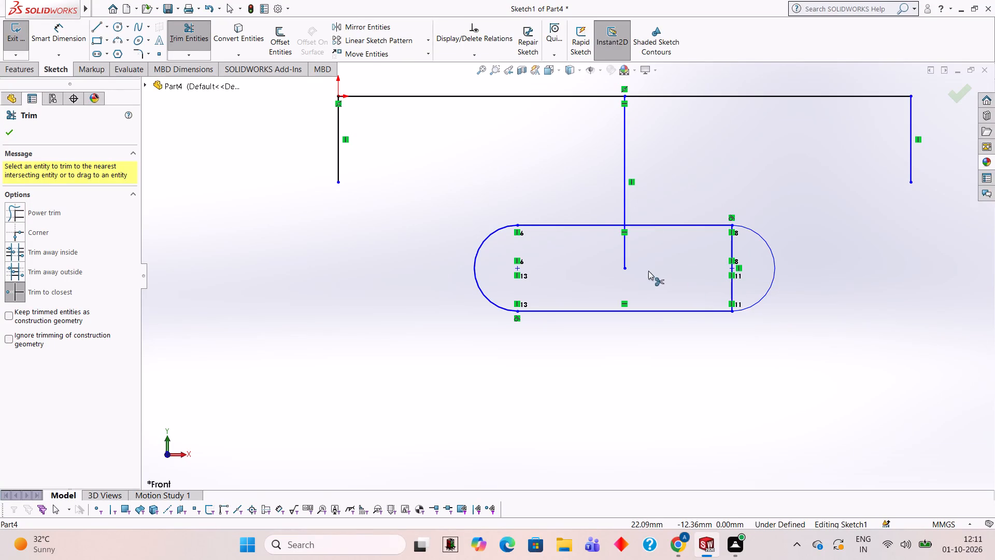
left_click(622, 258)
left_click(731, 247)
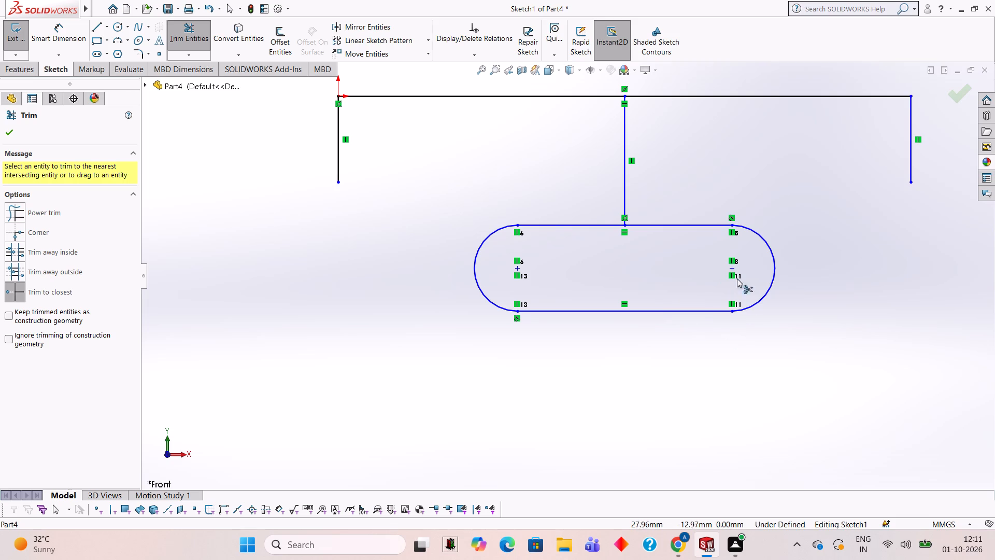
Draw a circle of 6 mm radius centred on each of the slot's two arc centres.
left_click(121, 31)
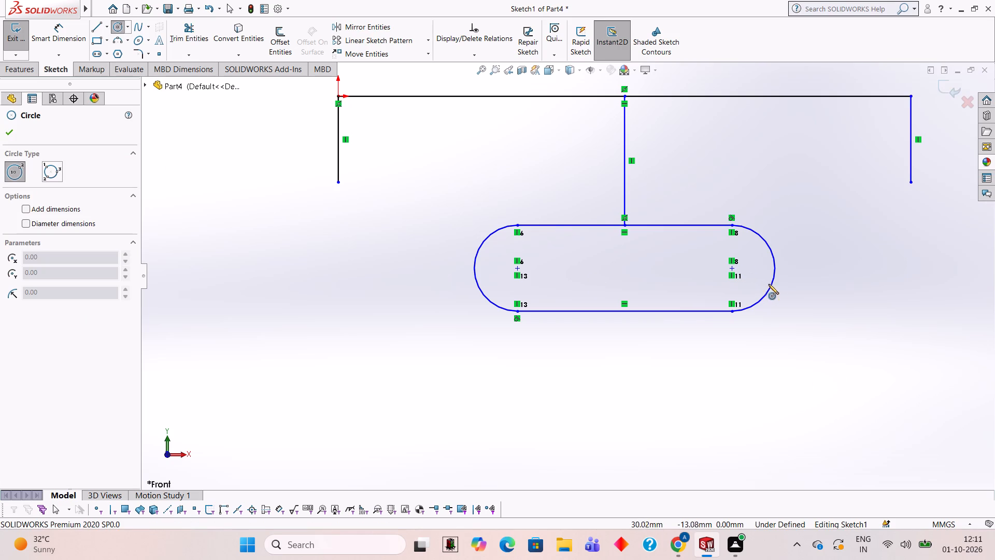
left_click(730, 268)
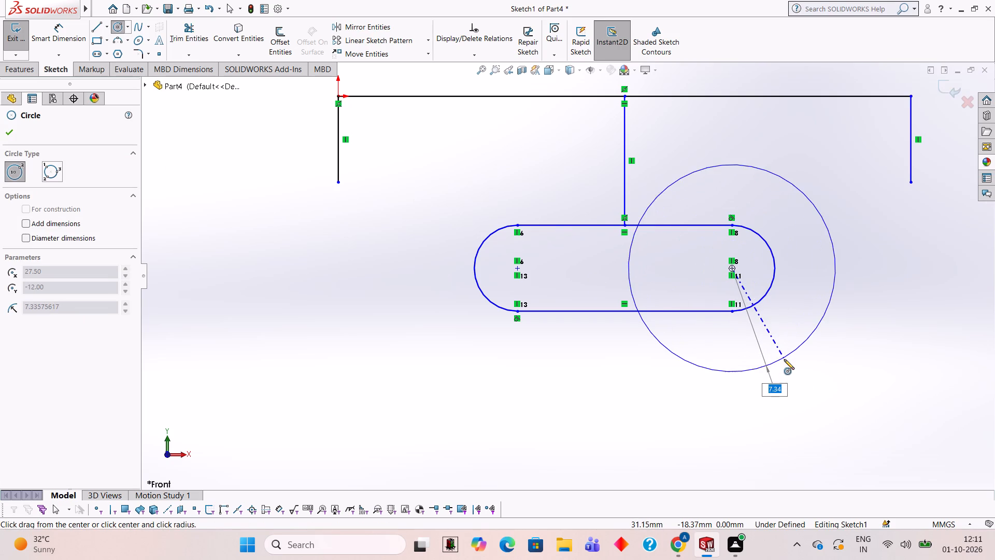
key("6")
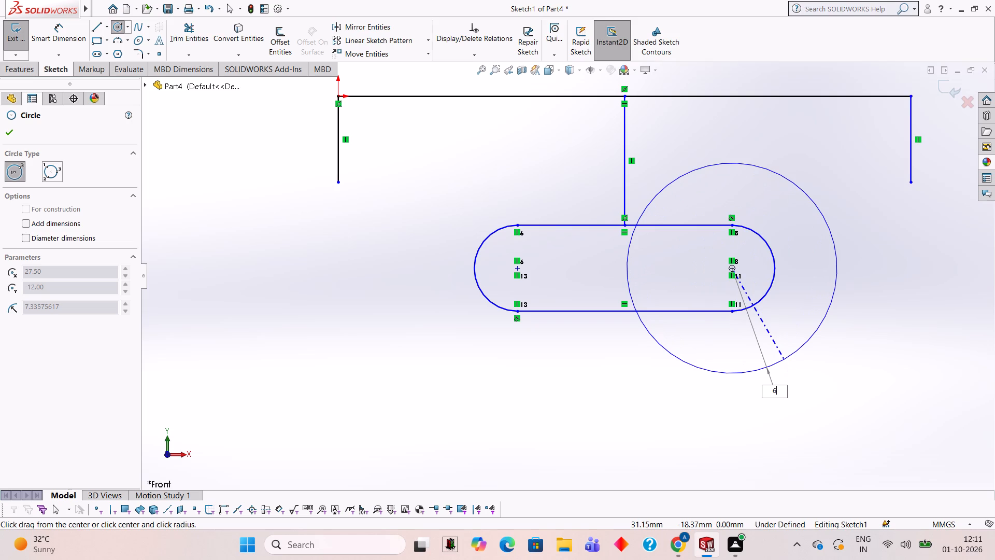
key("Return")
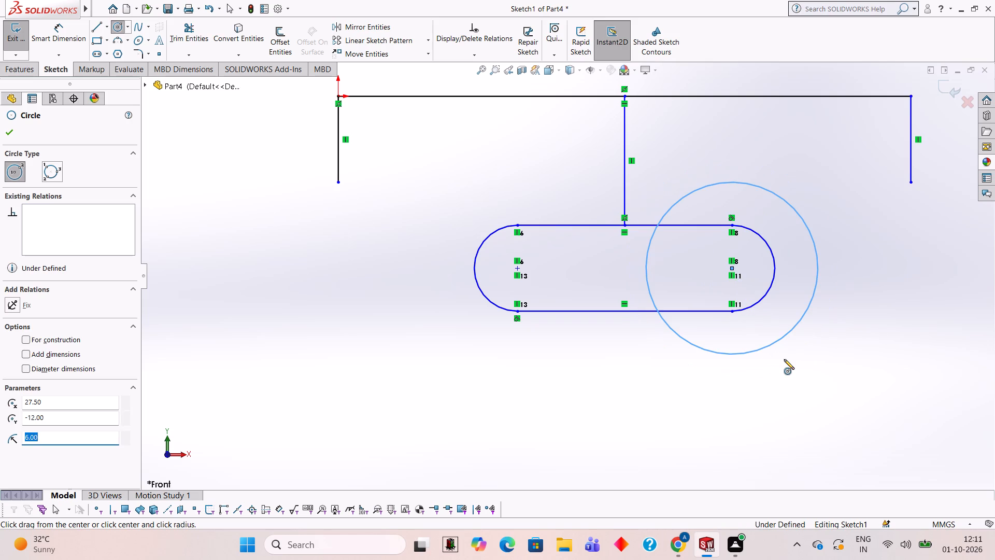
left_click(516, 266)
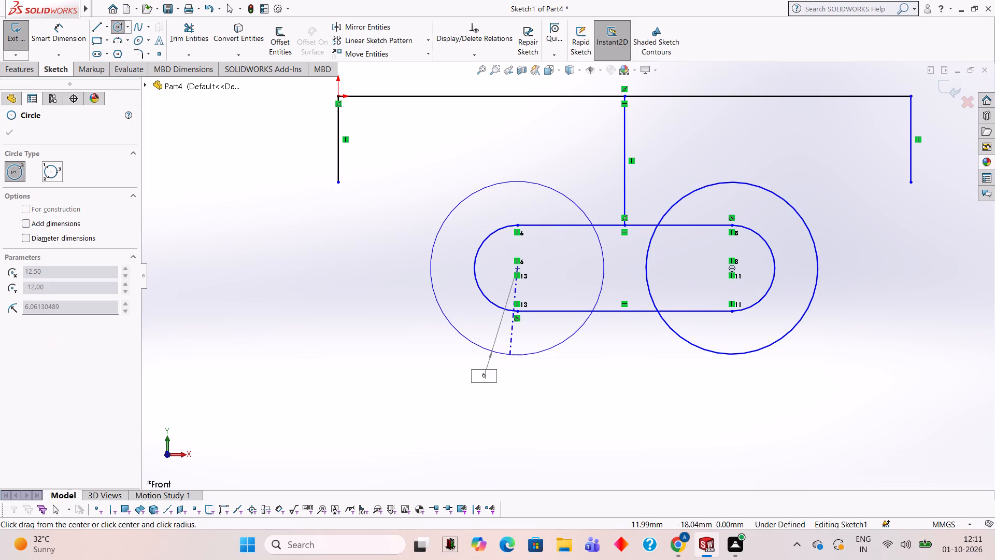
key("6")
key("Return")
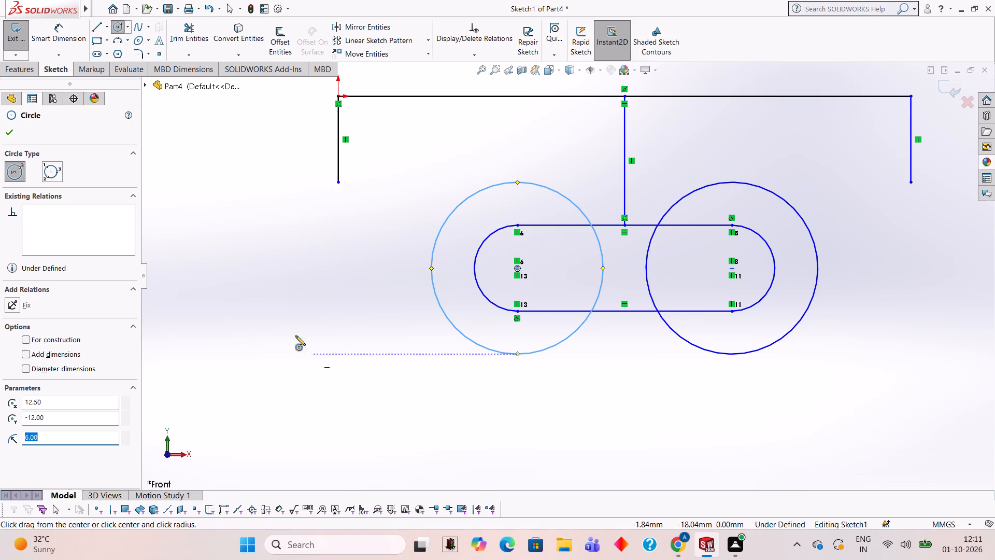
Draw a 3 mm vertical line upward from the outermost side point of each 6 mm radius circle, level with the slot's top edge.
left_click(101, 29)
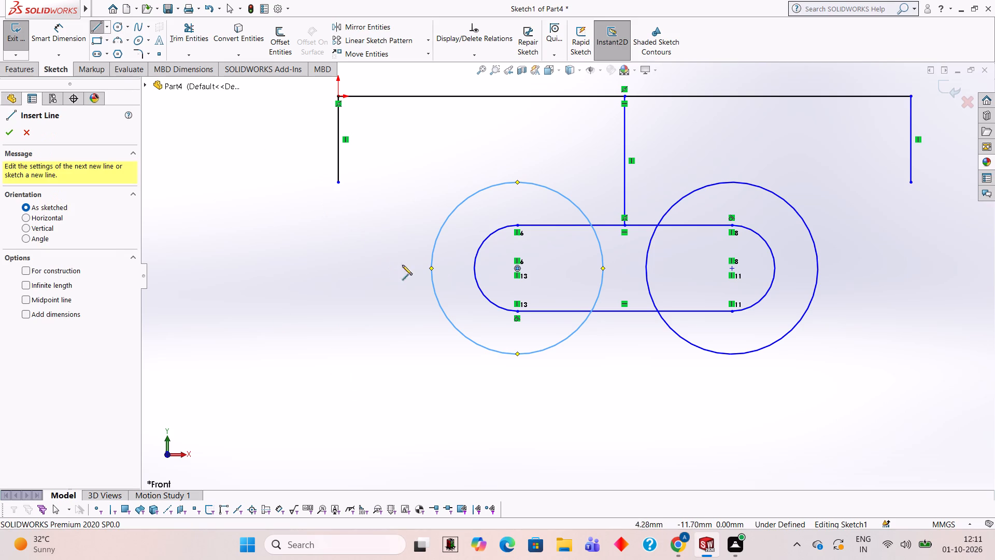
left_click(431, 267)
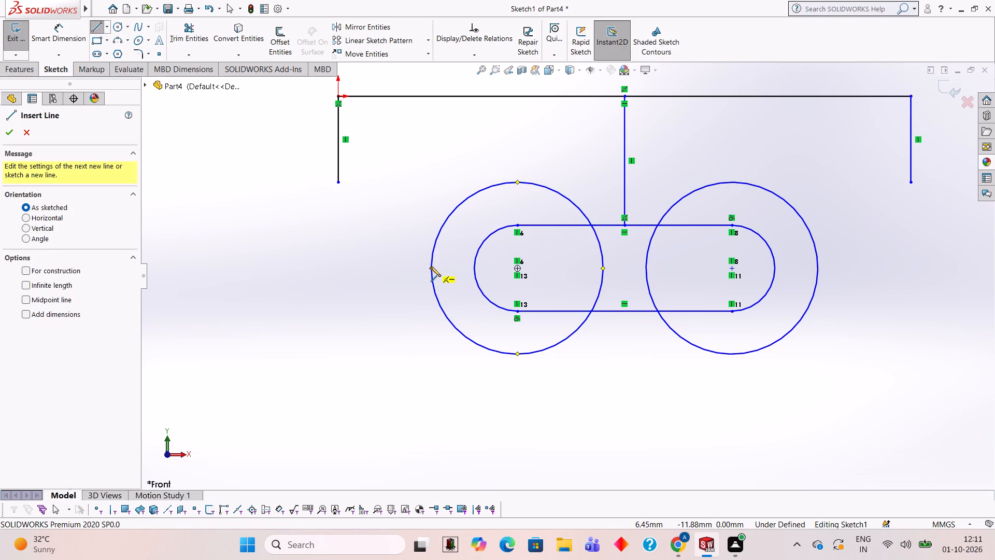
left_click(432, 226)
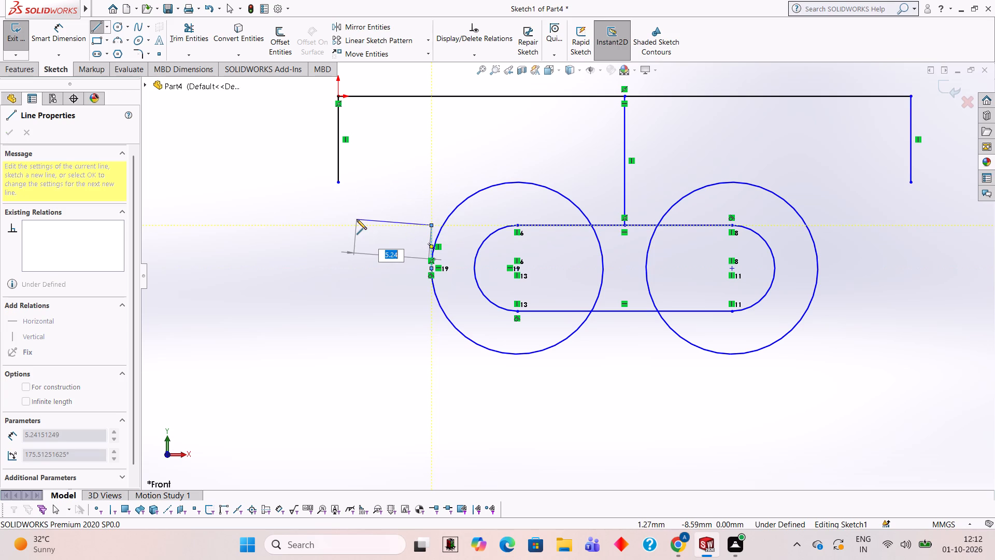
key("Escape")
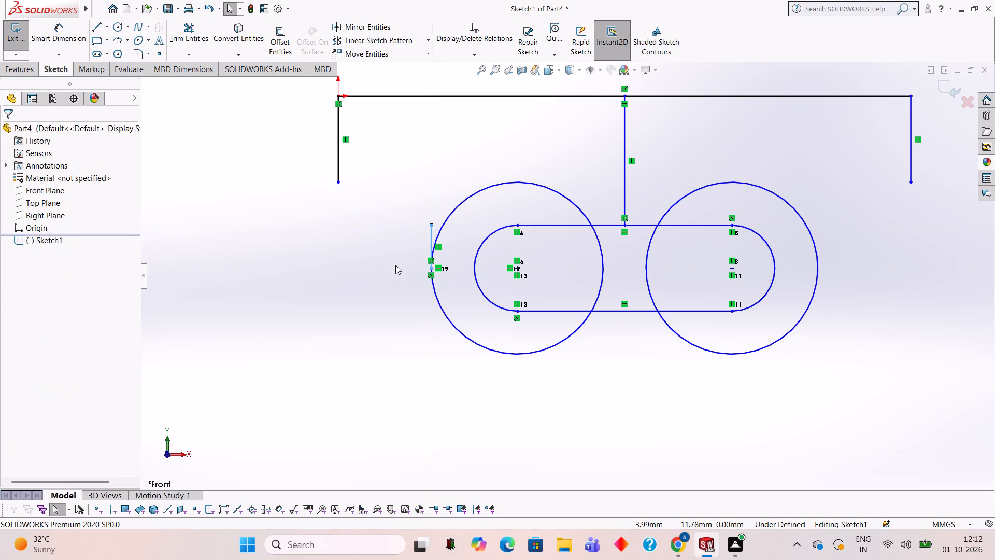
left_click(96, 27)
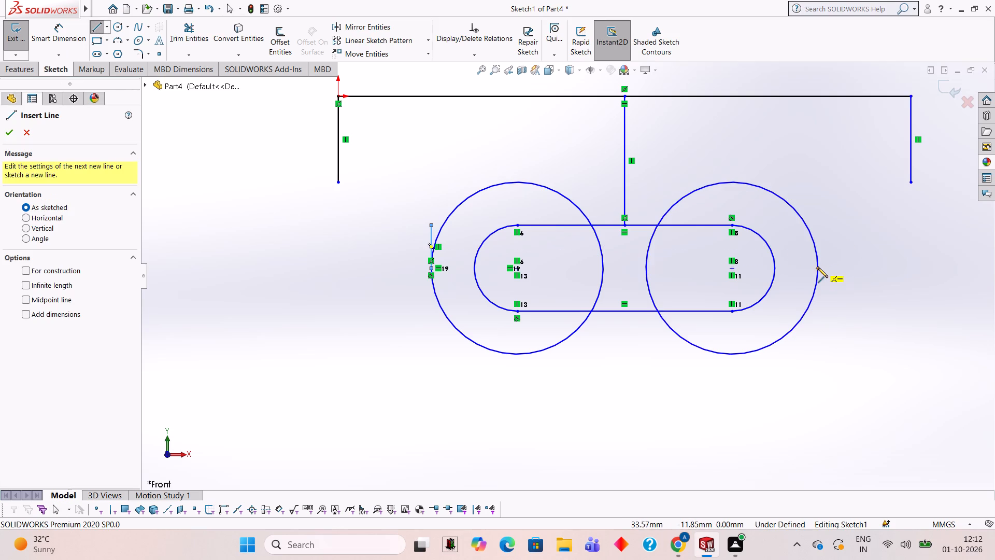
left_click(817, 268)
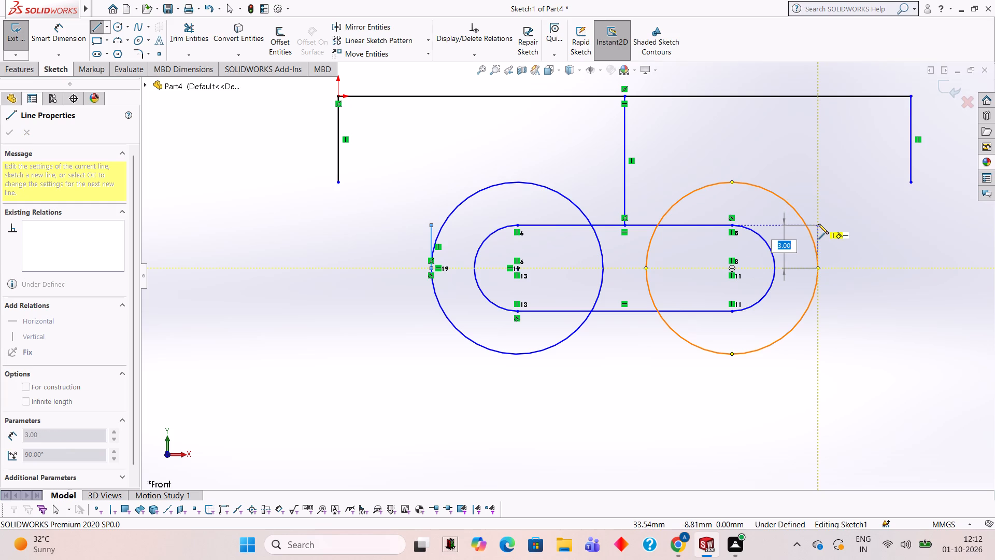
left_click(818, 224)
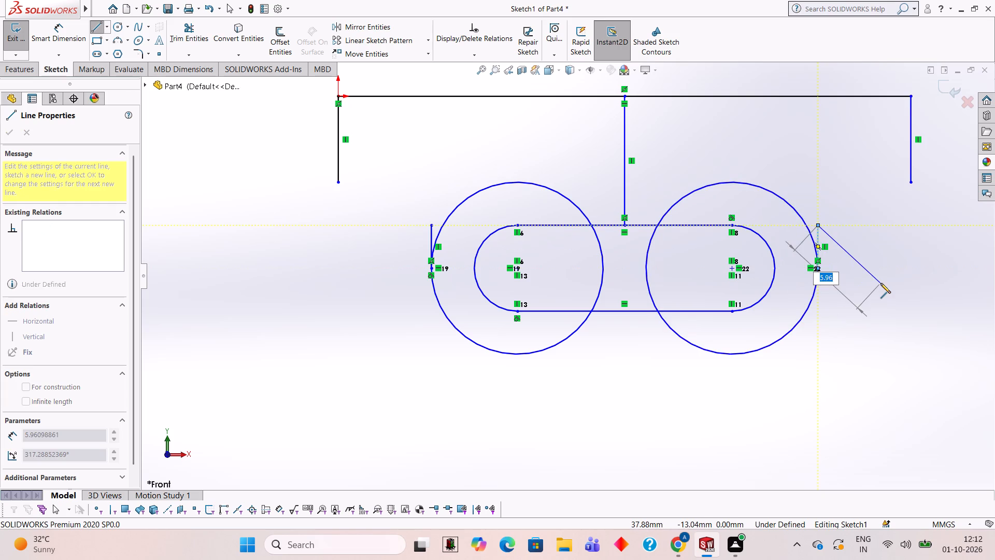
Trim both 6 mm radius circles' arcs above the slot's top line and the arc portions crossing inside the slot.
key("Escape")
left_click(180, 45)
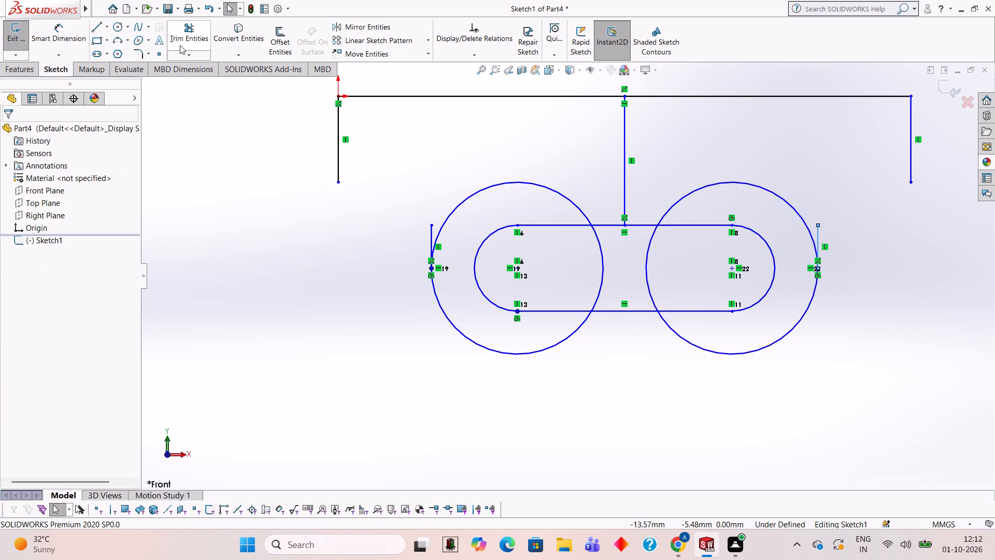
left_click(462, 200)
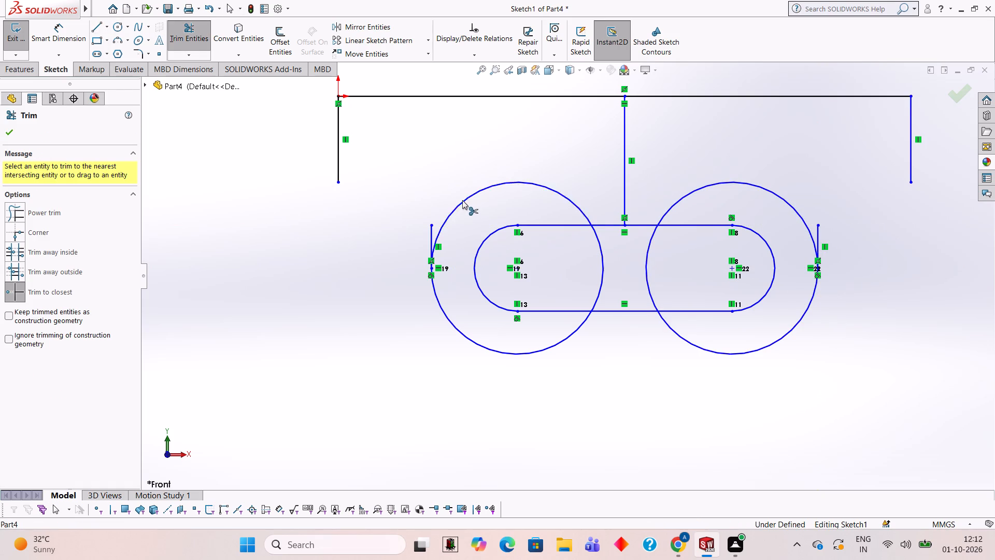
left_click(717, 184)
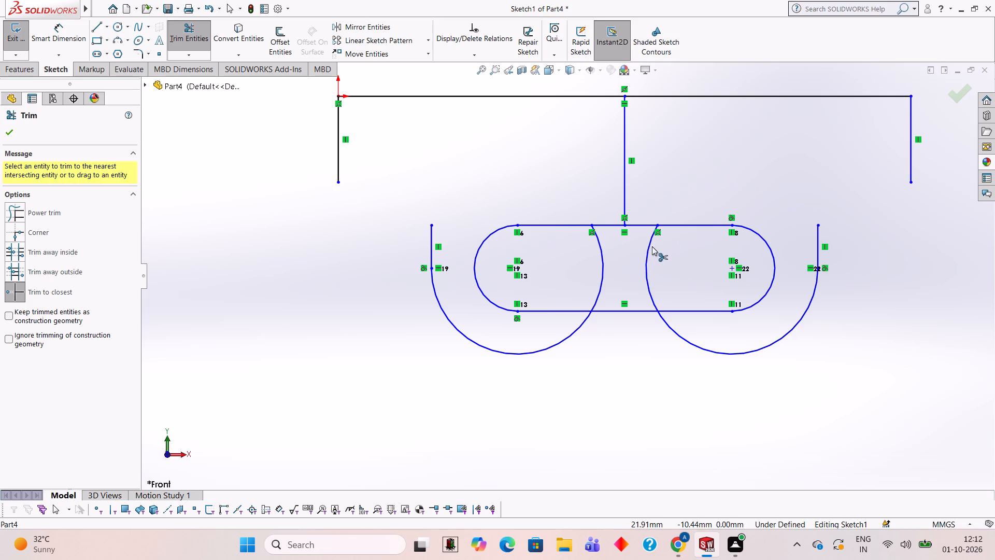
left_click(652, 246)
left_click(603, 260)
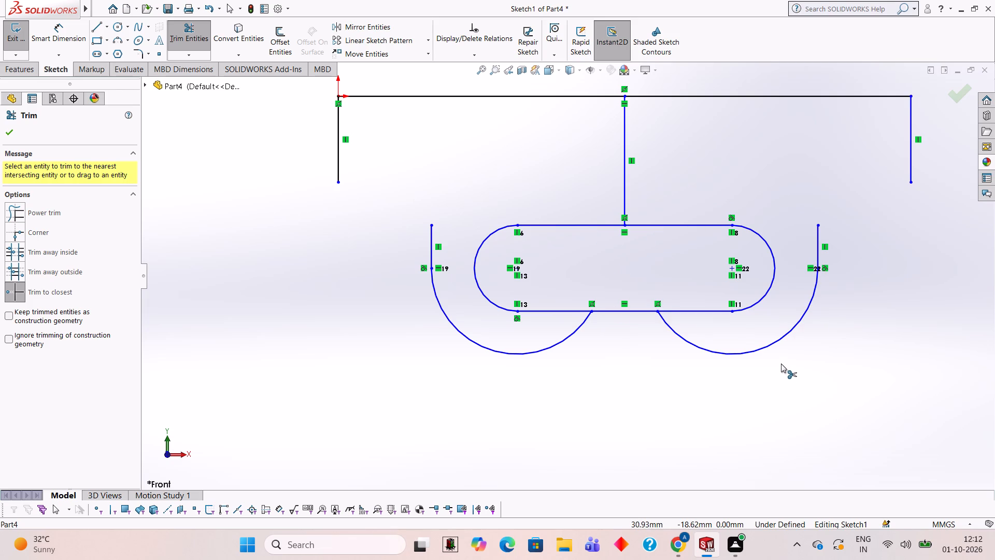
Draw a horizontal line about 15 mm long joining the lowest points of the two 6 mm radius arcs.
left_click(93, 25)
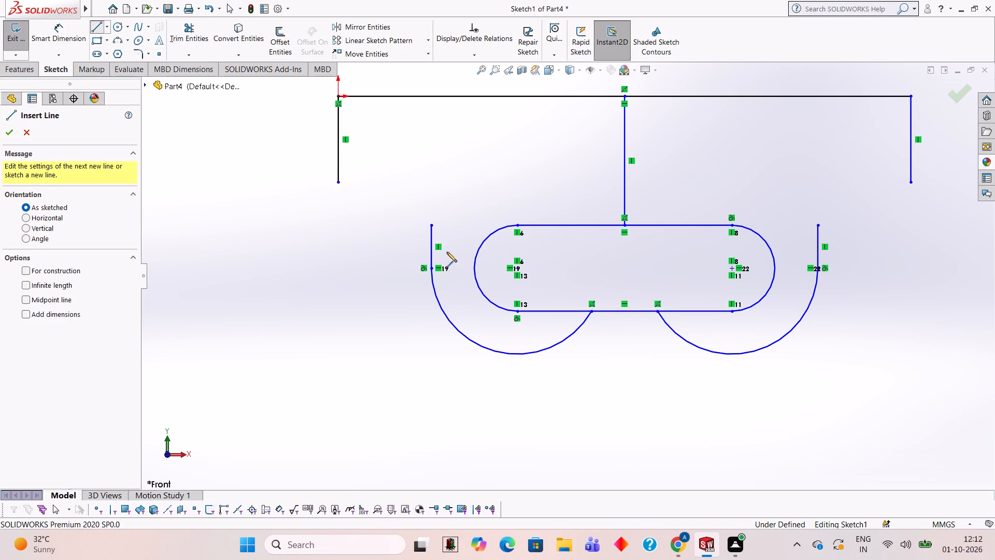
left_click(516, 352)
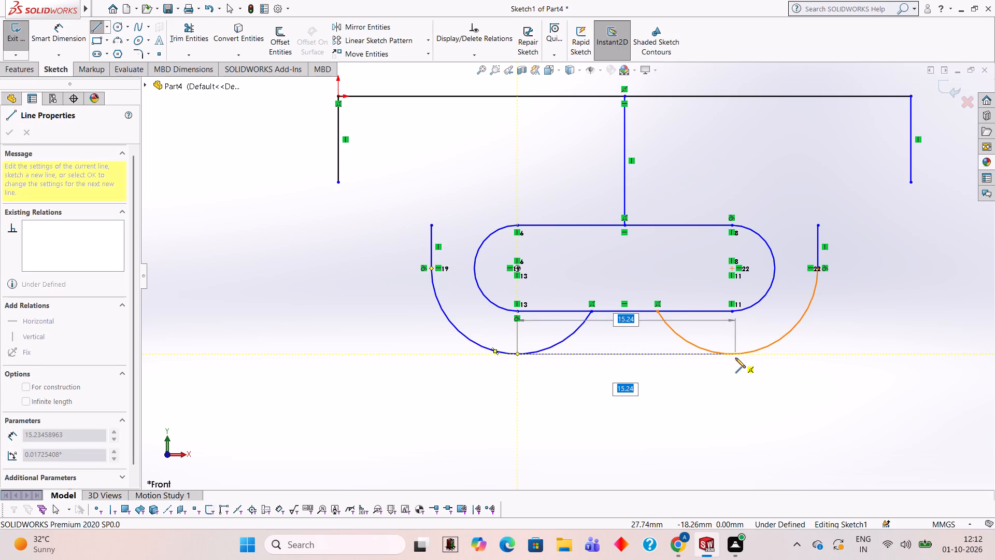
left_click(734, 354)
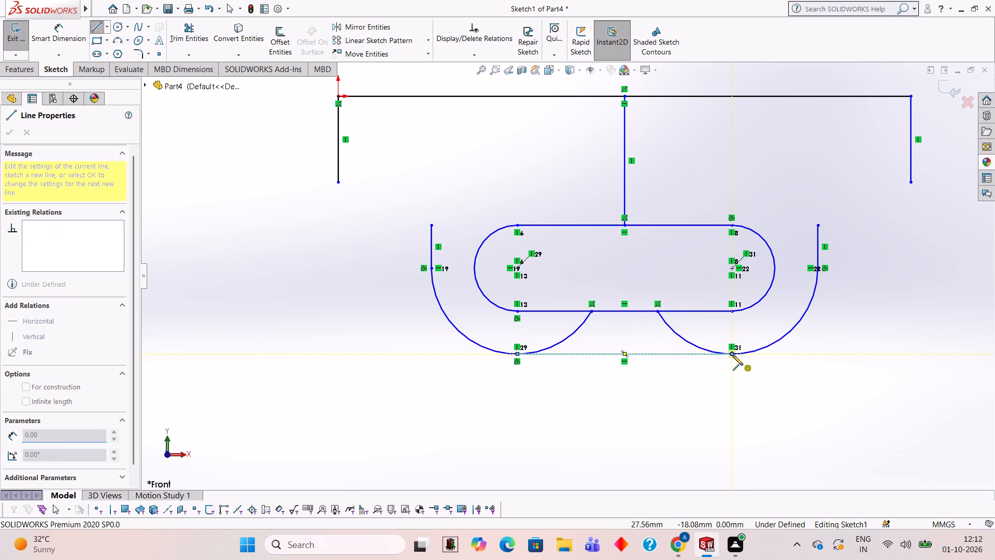
Trim the two leftover inner arc pieces between the slot's bottom line and the new lower line.
left_click(204, 49)
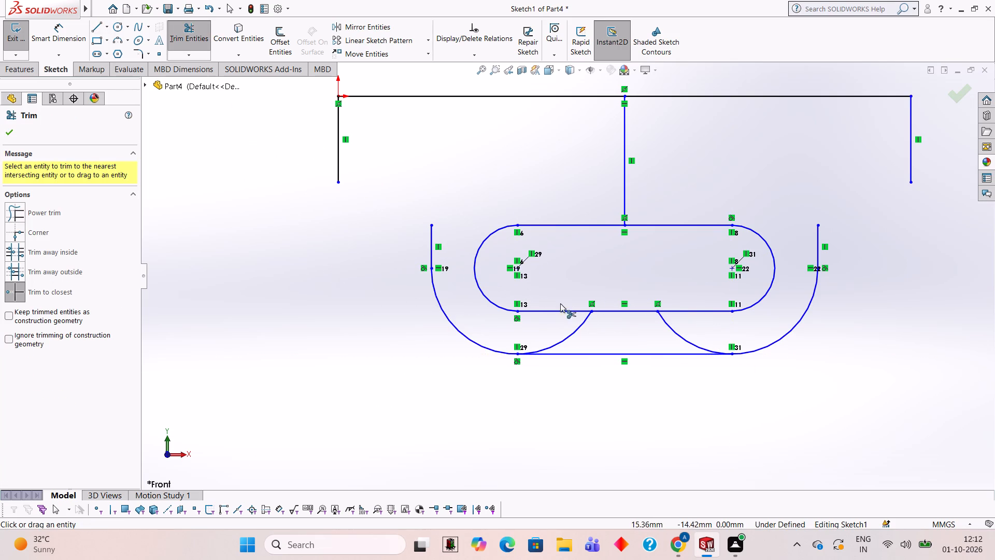
left_click(580, 328)
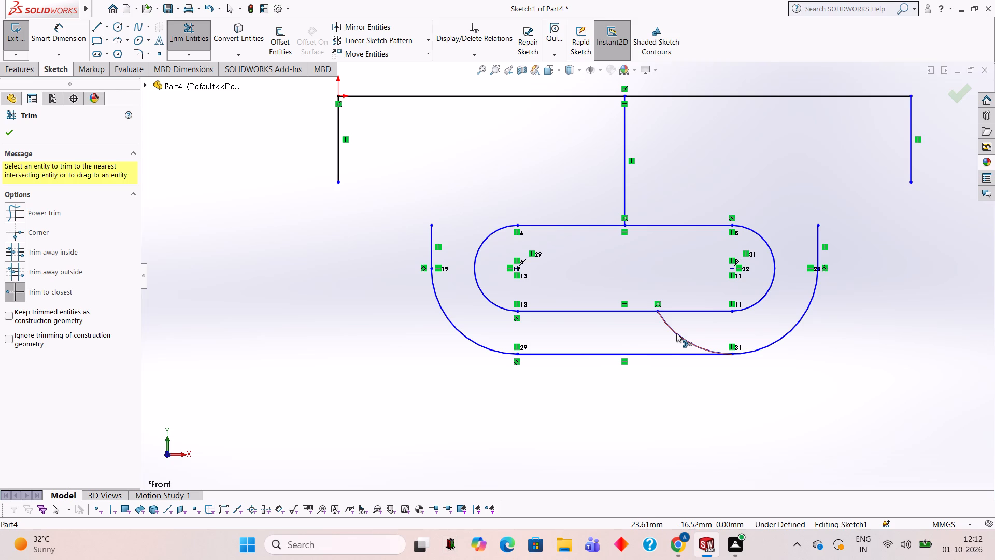
left_click(676, 333)
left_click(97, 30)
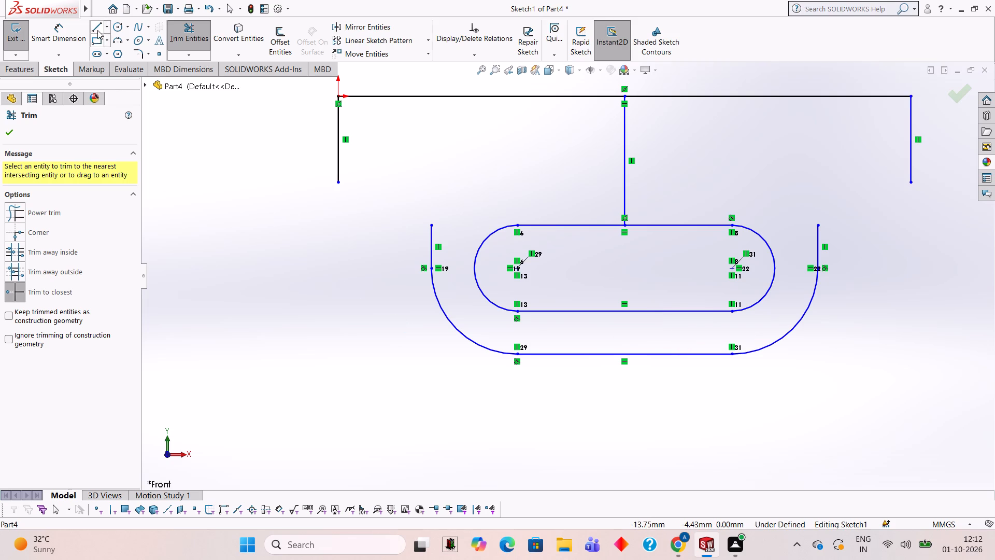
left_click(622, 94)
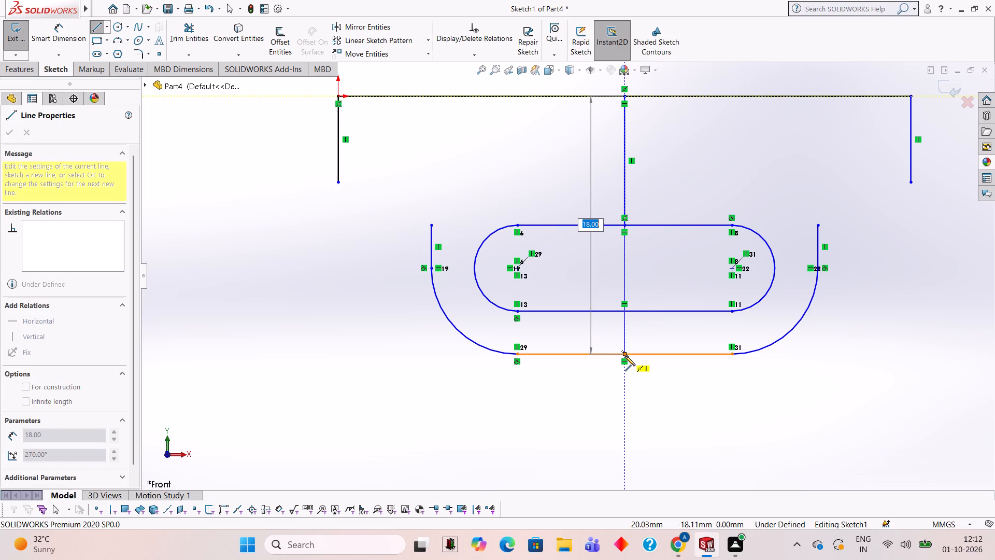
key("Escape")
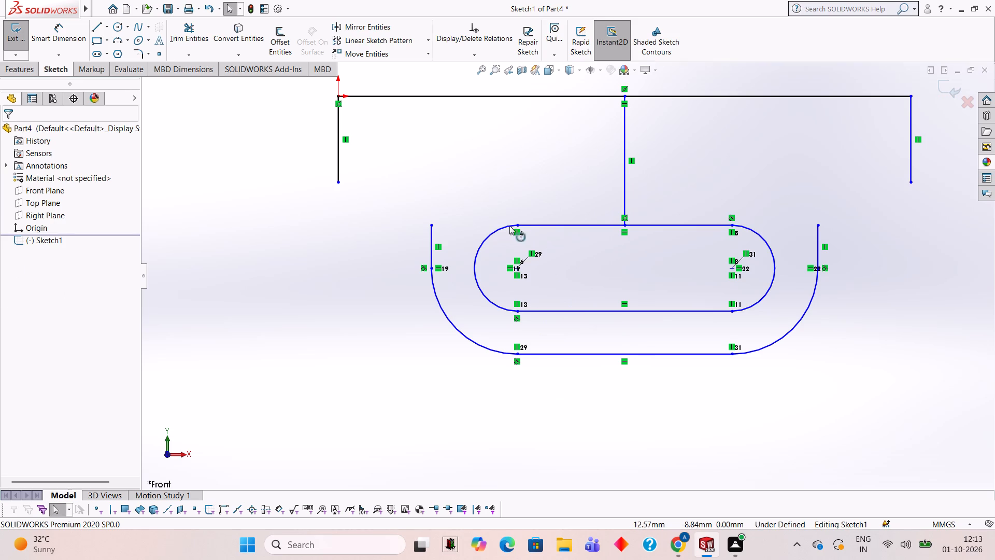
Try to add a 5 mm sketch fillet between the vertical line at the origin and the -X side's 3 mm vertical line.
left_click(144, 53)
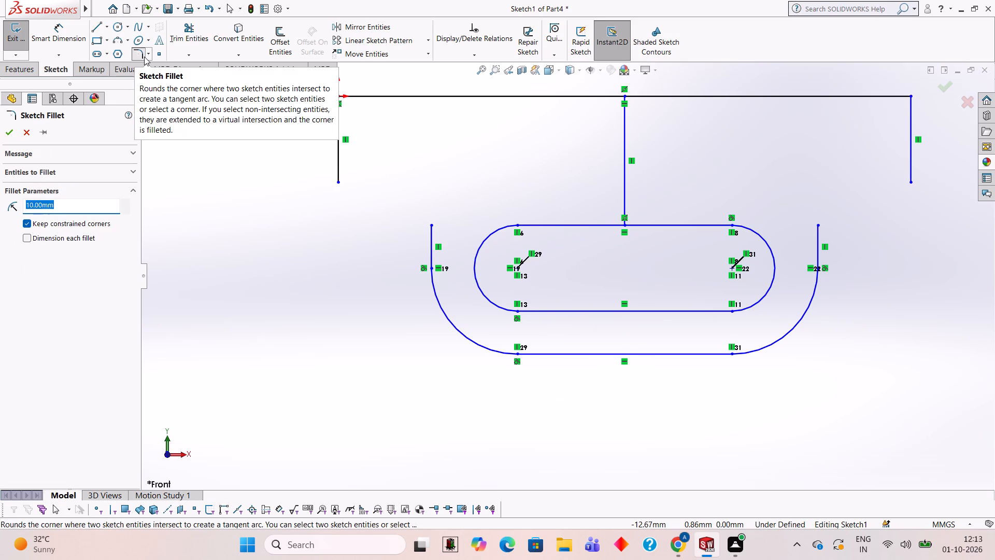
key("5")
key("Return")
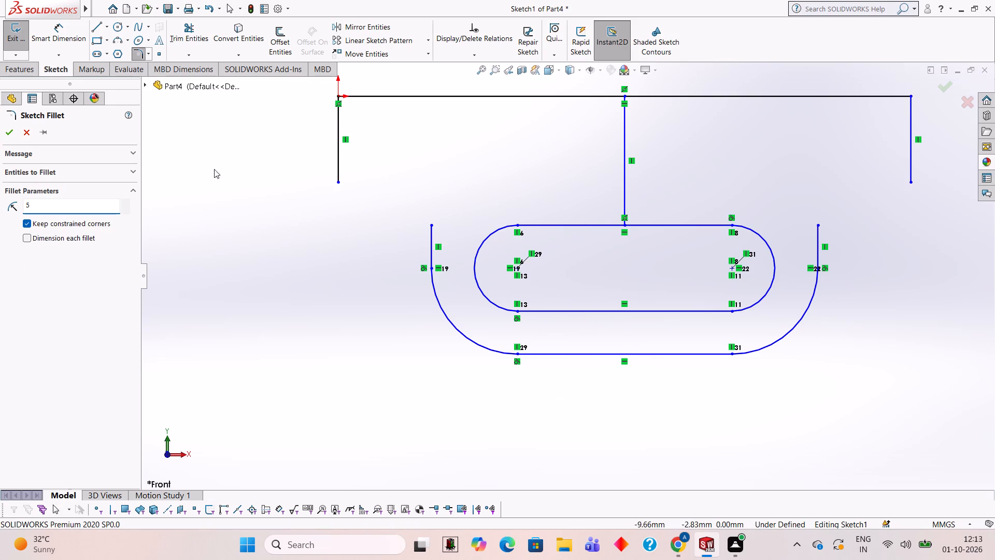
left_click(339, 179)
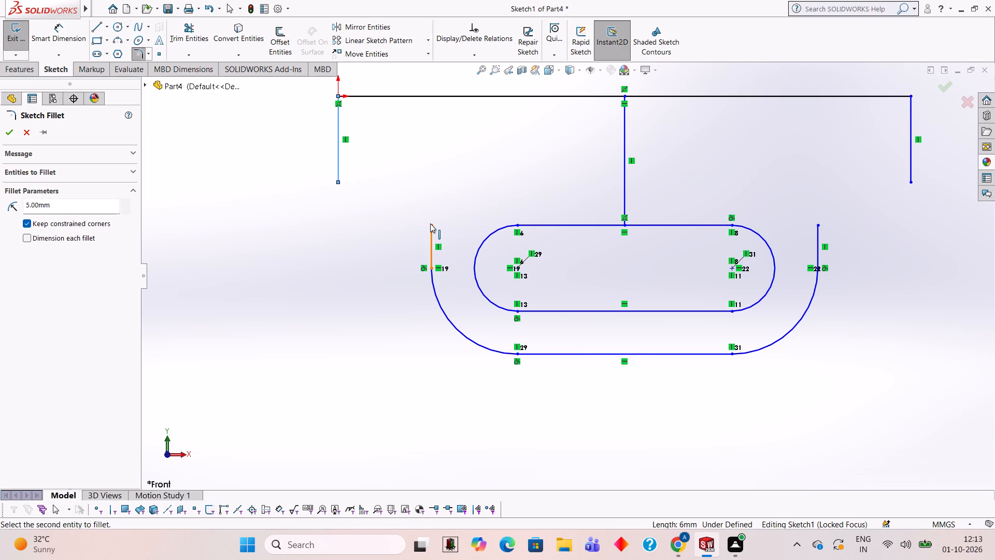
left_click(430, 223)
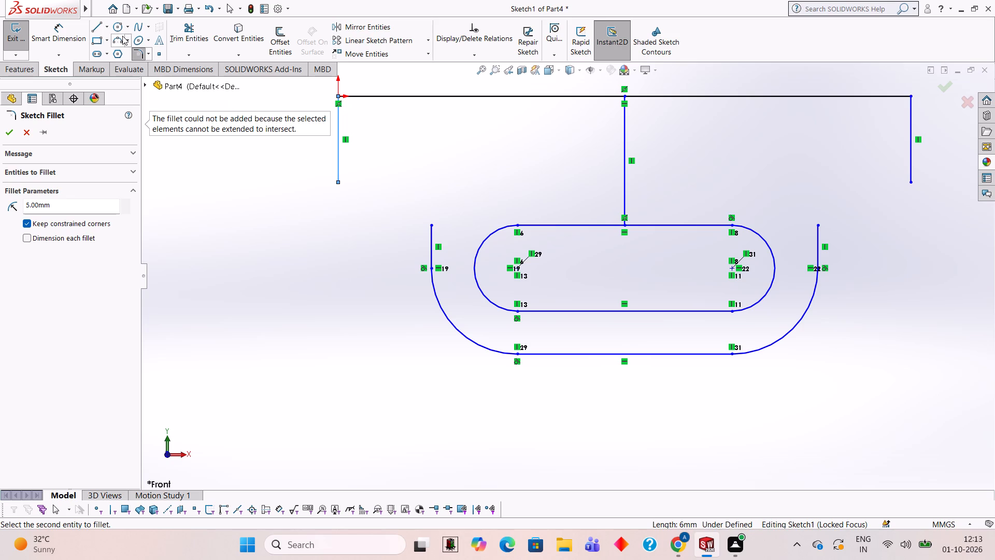
Draw a 6.5 mm horizontal line from the origin-side vertical's lower end, then a 3 mm vertical down to the top of the -X side line.
left_click(101, 27)
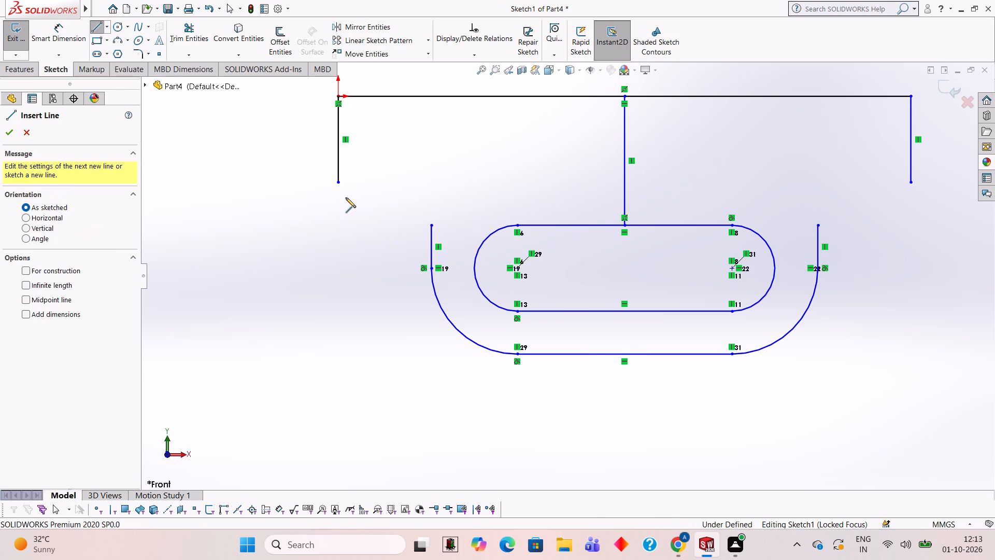
left_click(337, 180)
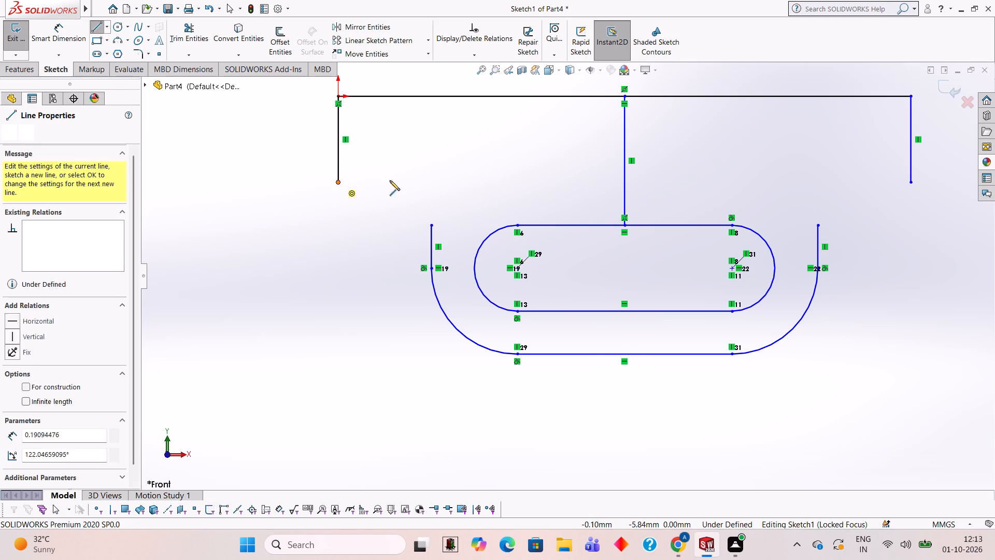
left_click(432, 185)
left_click(431, 224)
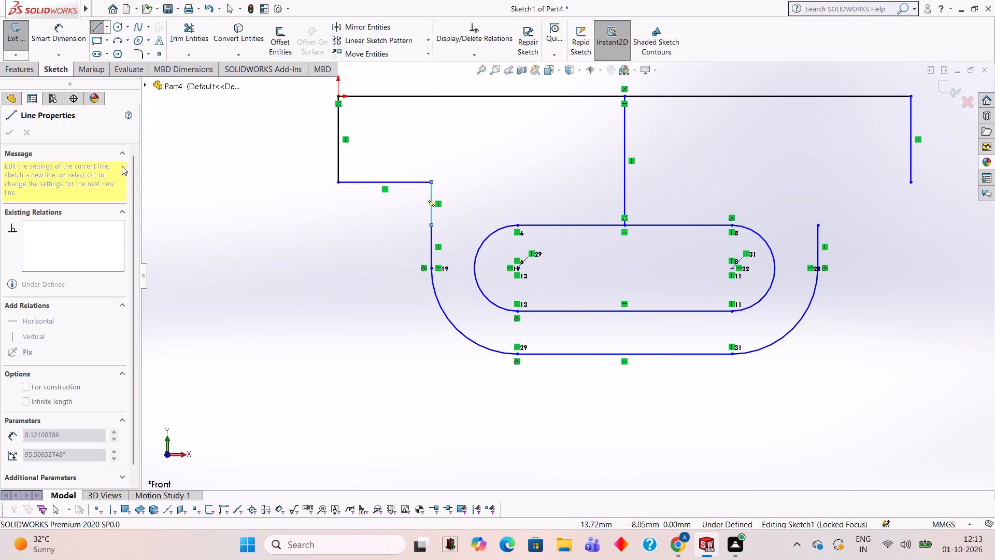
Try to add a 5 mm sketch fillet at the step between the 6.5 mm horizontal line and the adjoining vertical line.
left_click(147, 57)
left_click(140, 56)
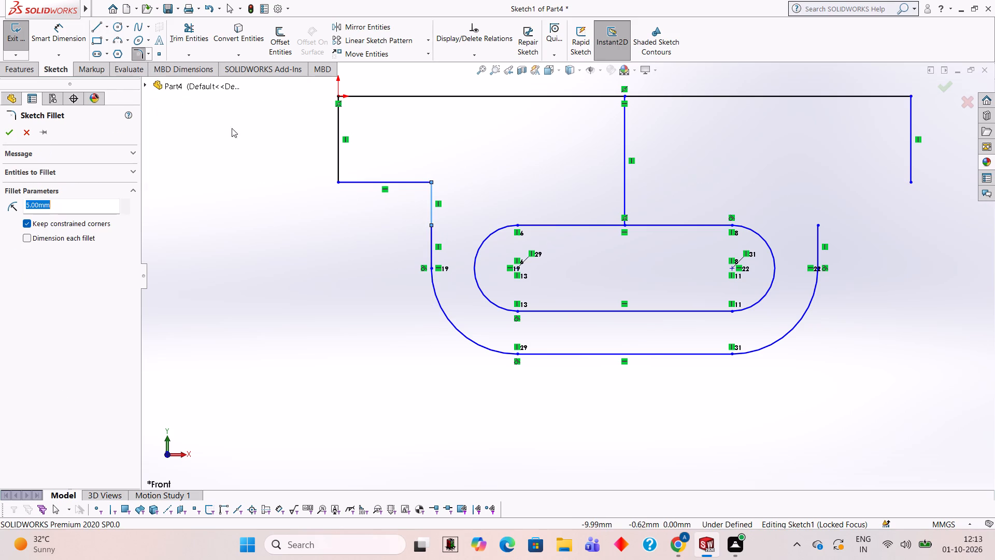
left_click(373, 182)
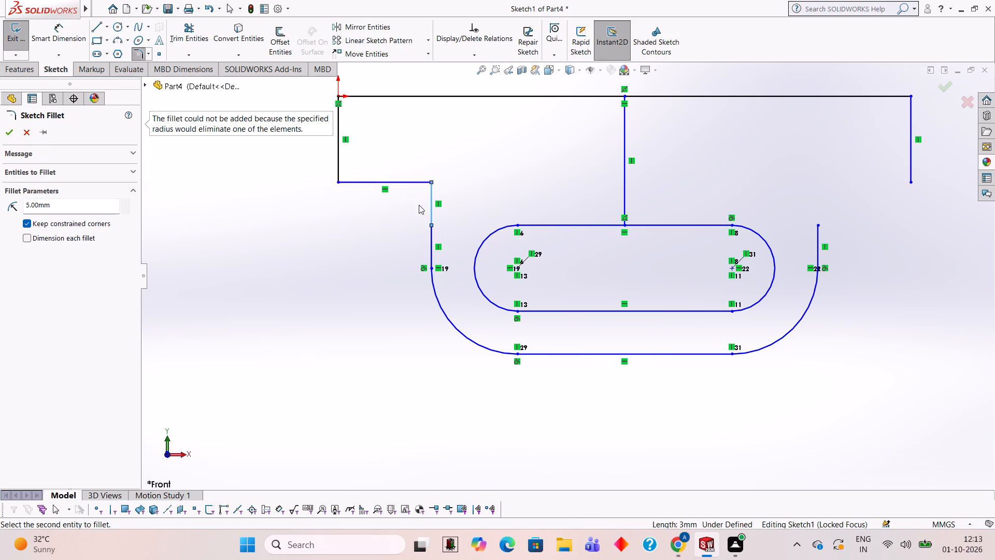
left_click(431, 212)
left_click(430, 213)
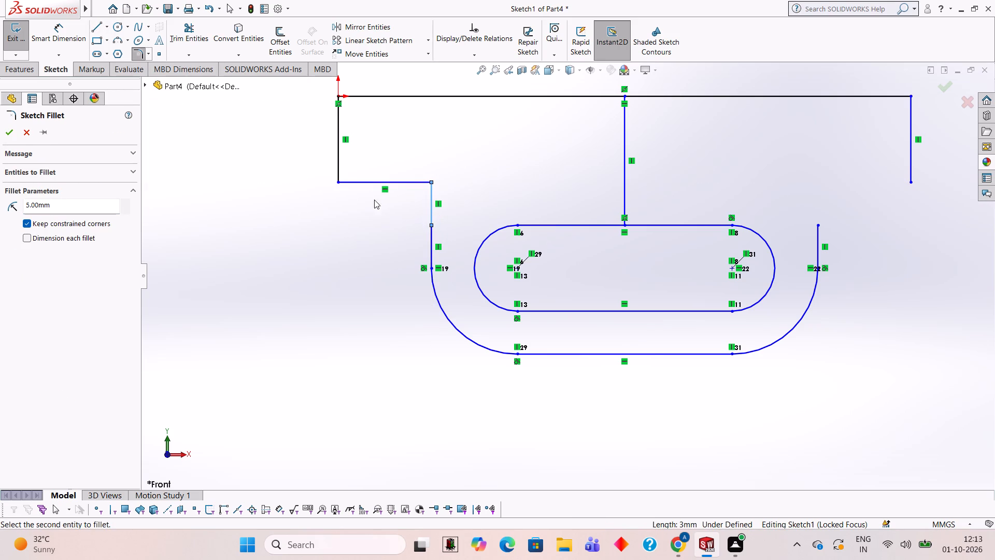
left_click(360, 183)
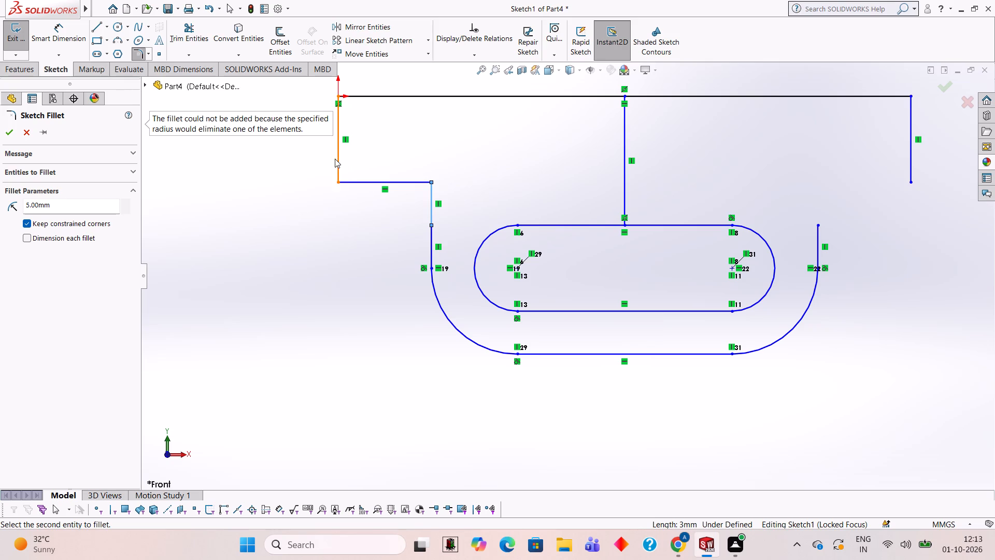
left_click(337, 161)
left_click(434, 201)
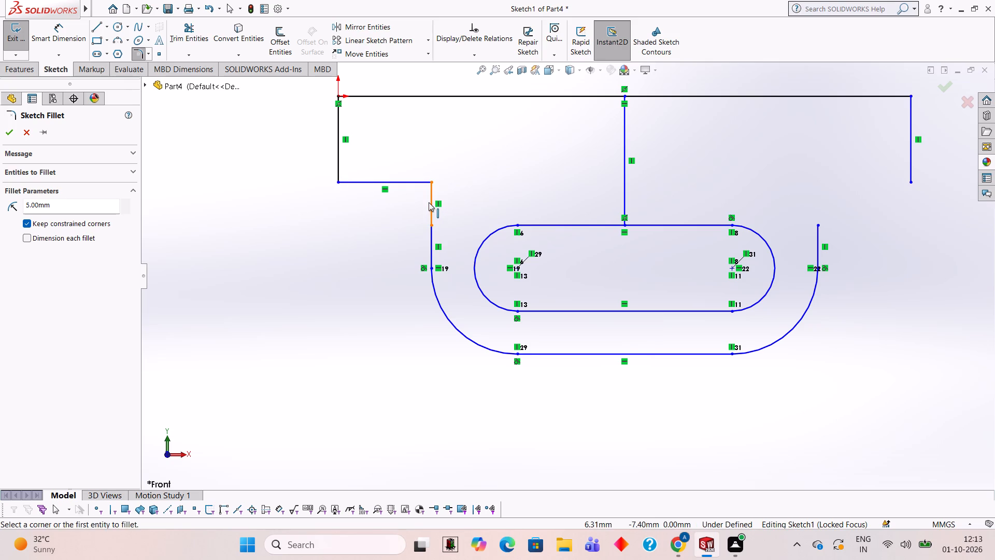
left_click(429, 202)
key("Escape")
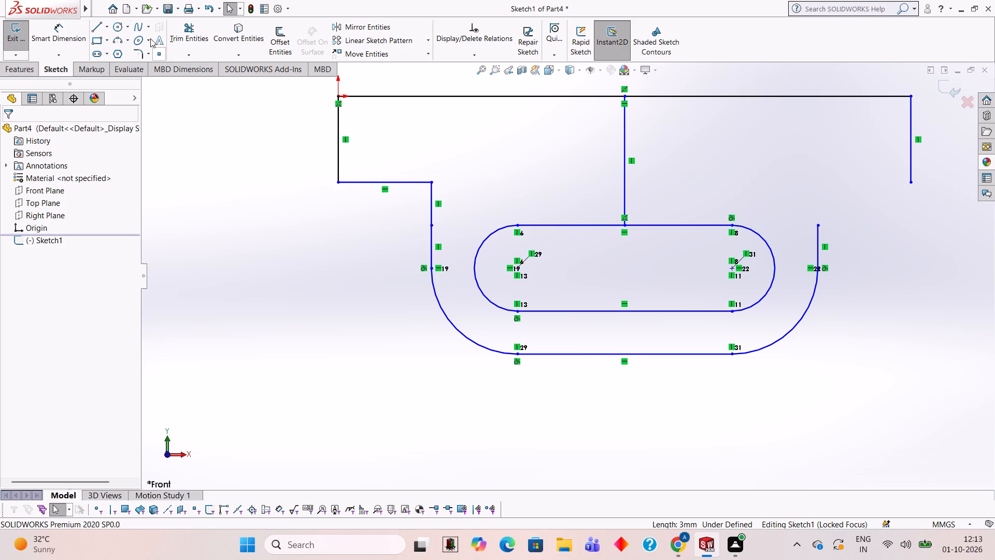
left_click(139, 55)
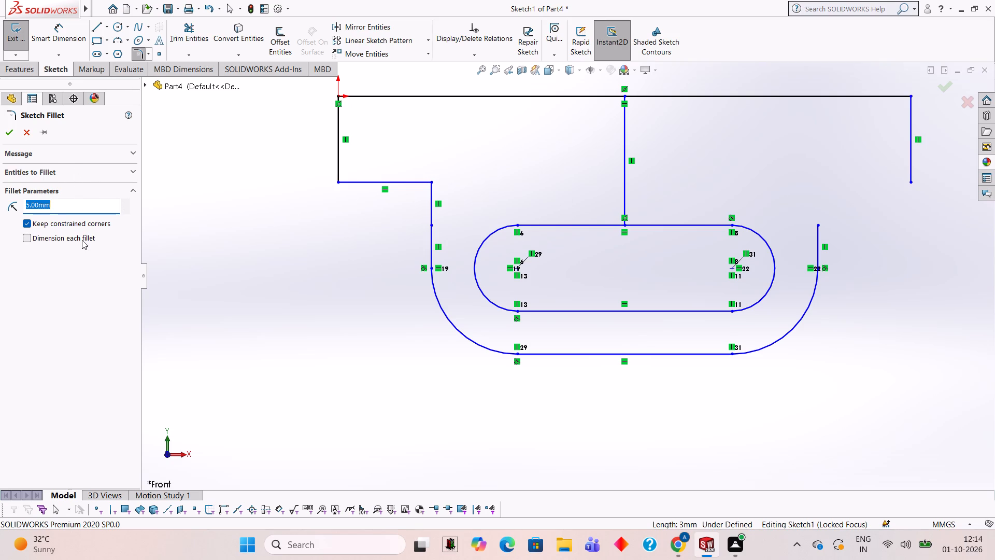
Draw a 6.5 mm horizontal line outward from the upper end of the -X outer arc, ending directly below the origin.
left_click(101, 28)
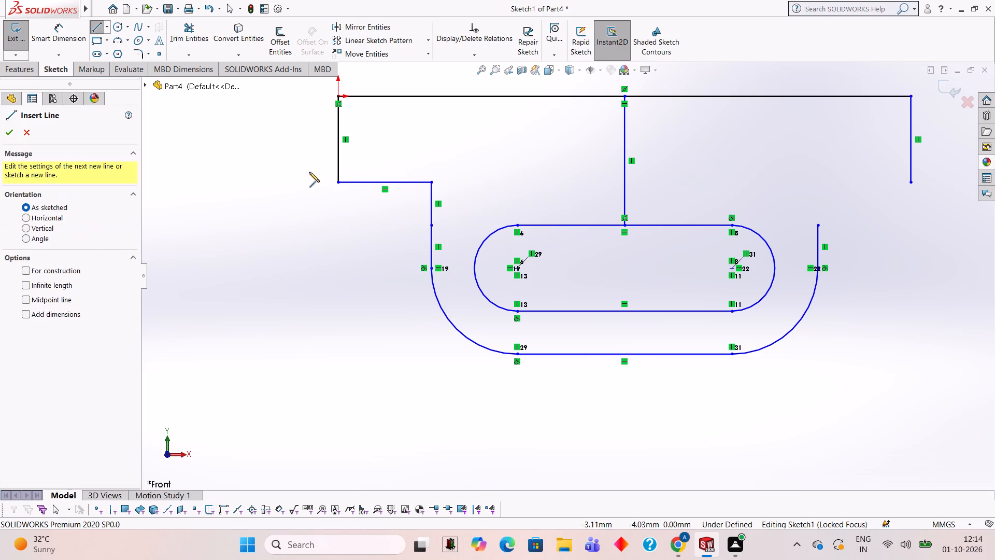
left_click(430, 268)
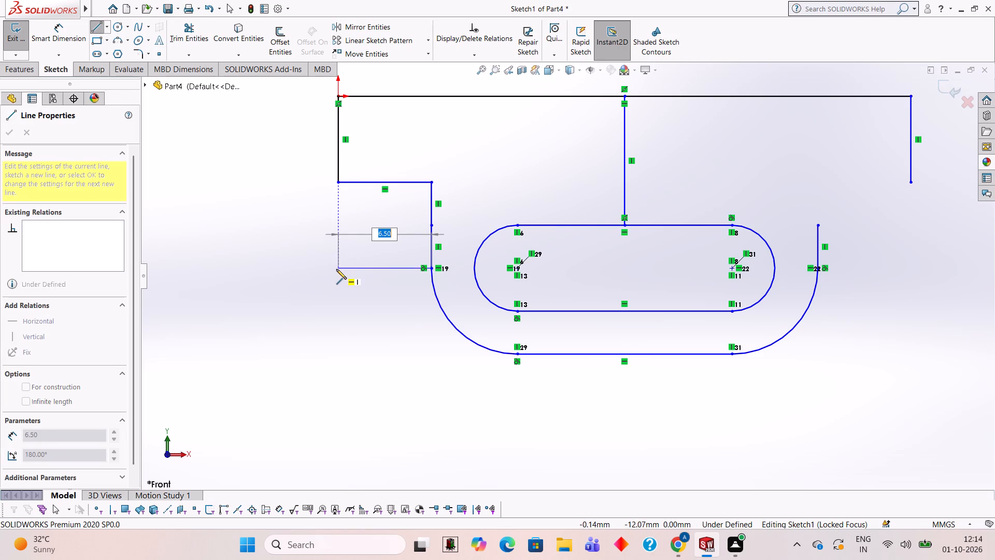
left_click(336, 269)
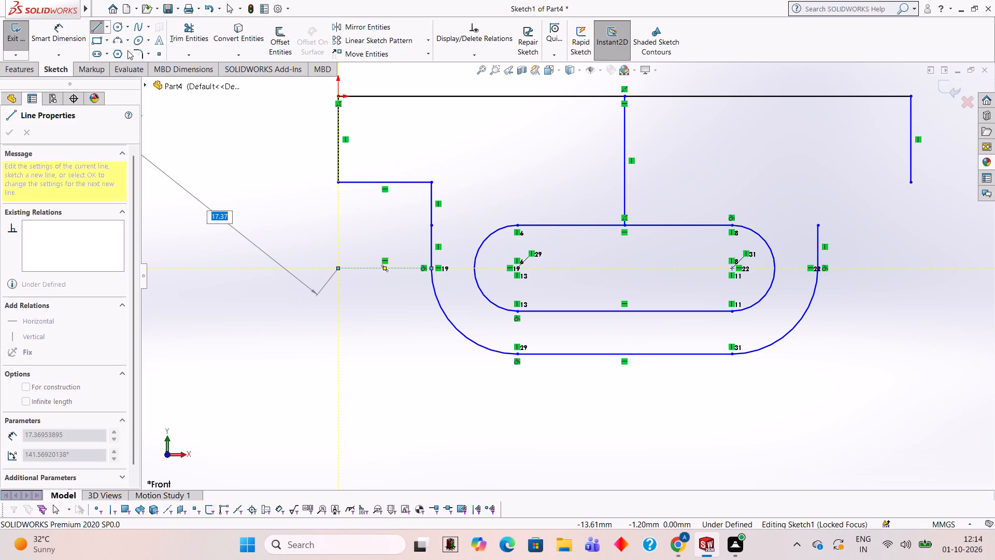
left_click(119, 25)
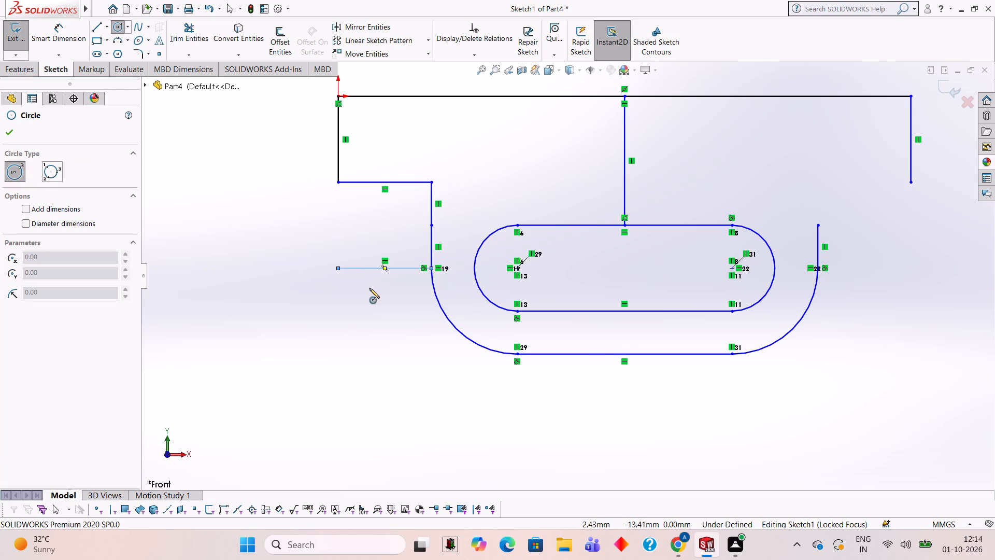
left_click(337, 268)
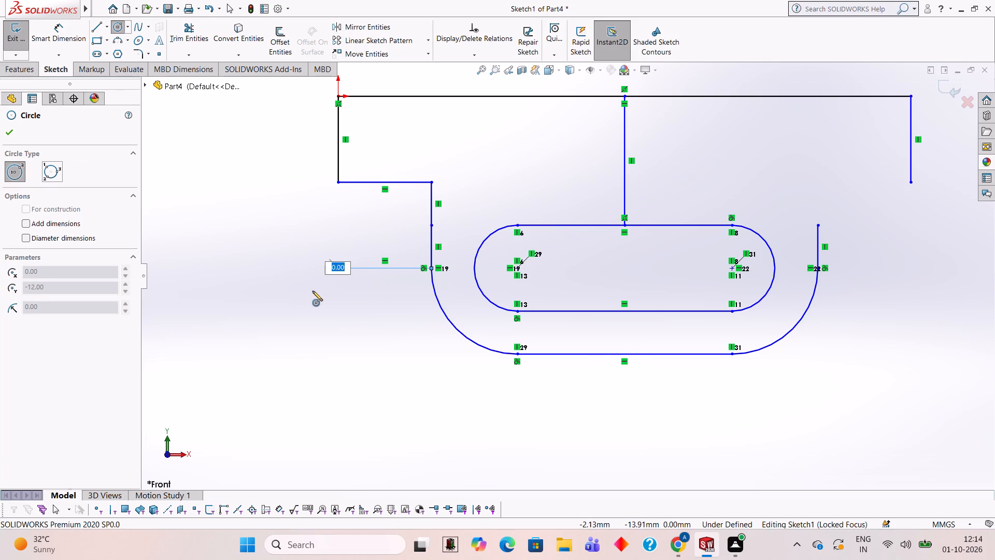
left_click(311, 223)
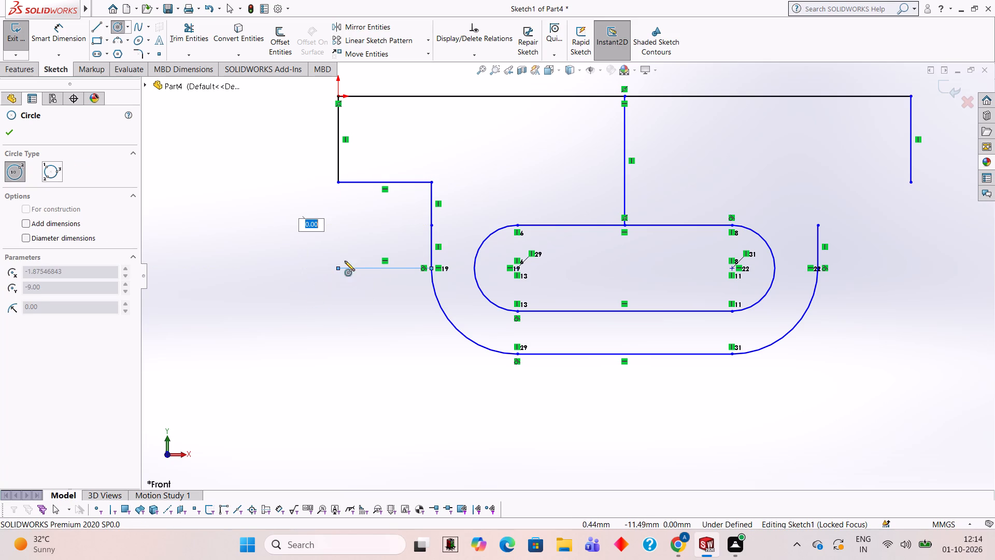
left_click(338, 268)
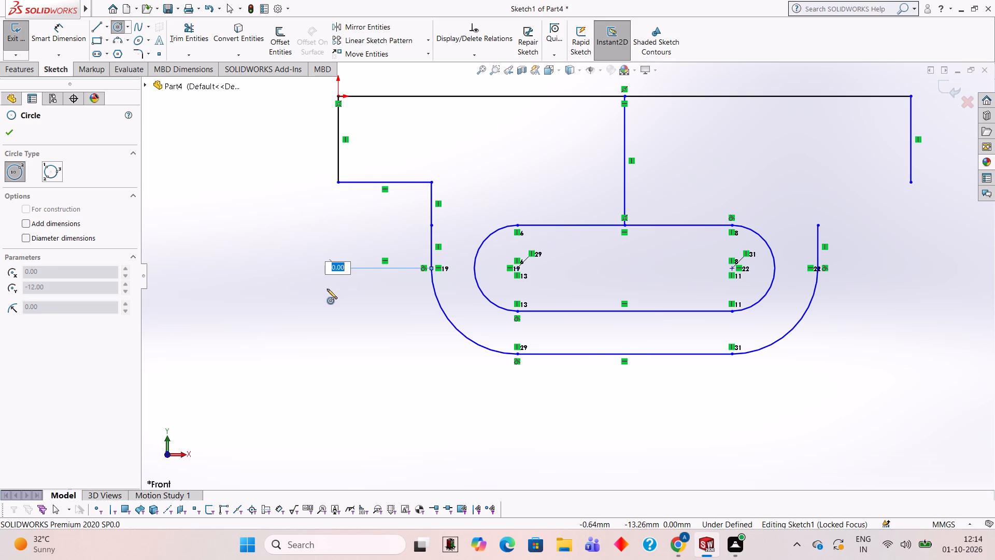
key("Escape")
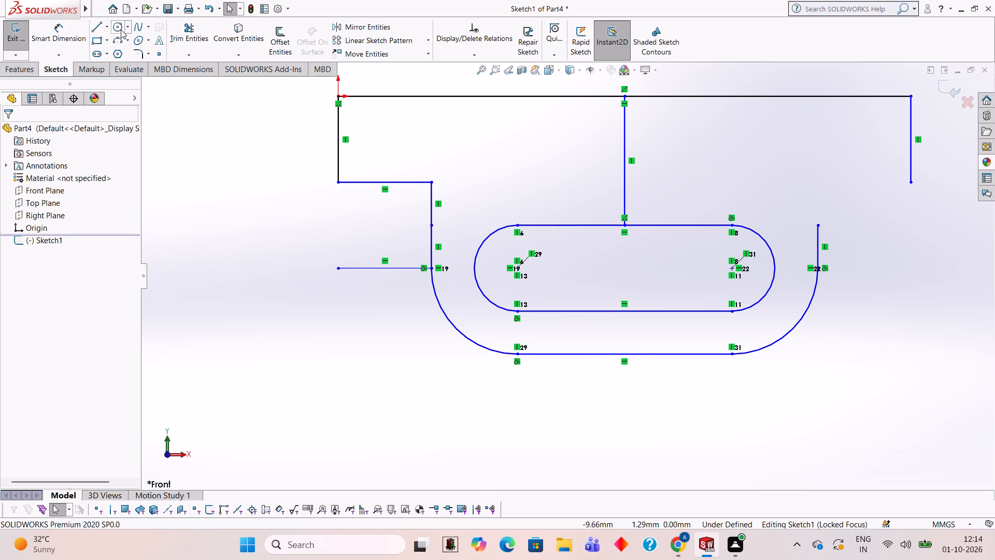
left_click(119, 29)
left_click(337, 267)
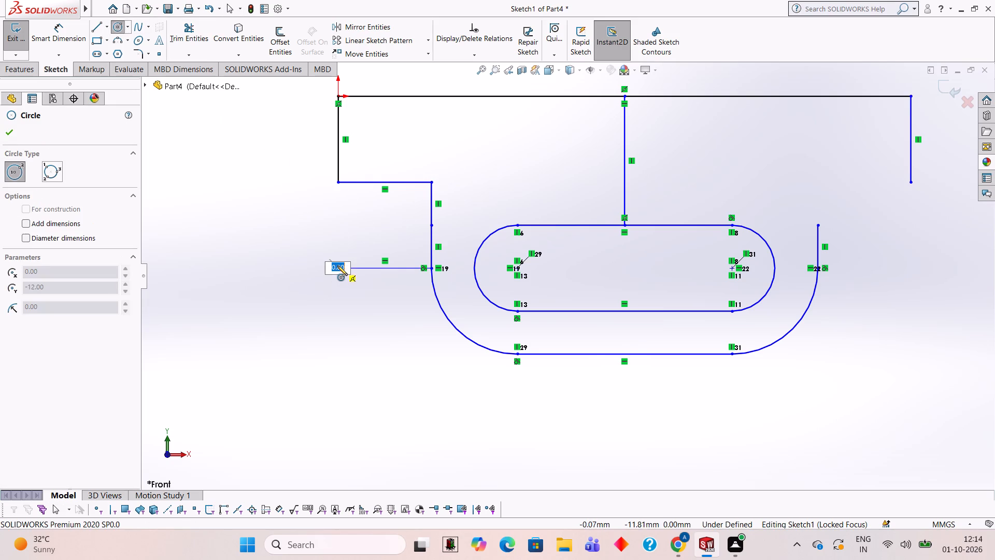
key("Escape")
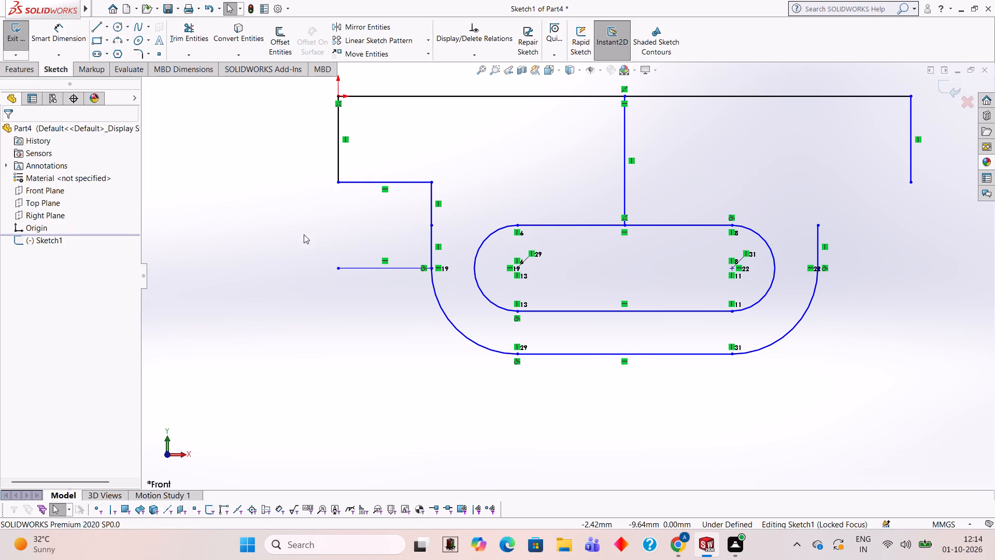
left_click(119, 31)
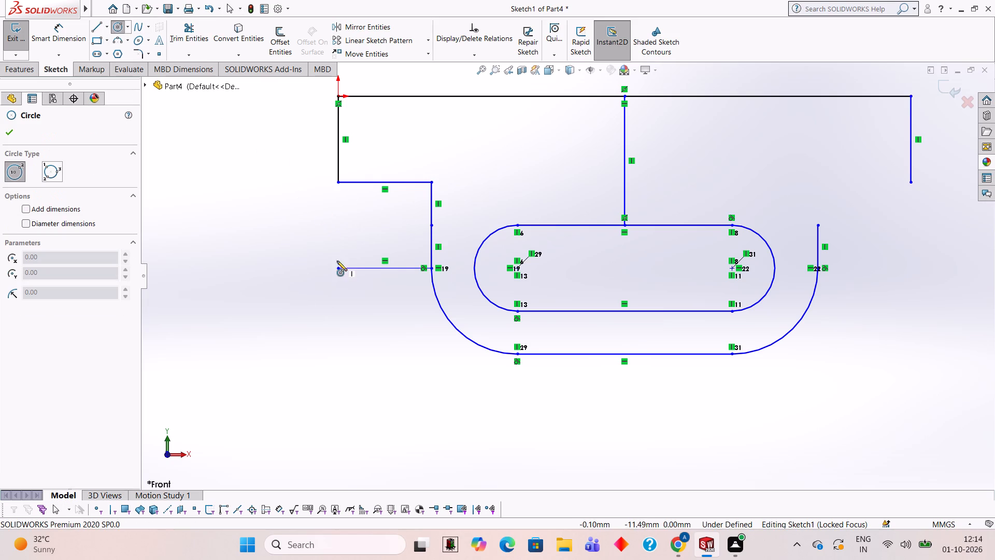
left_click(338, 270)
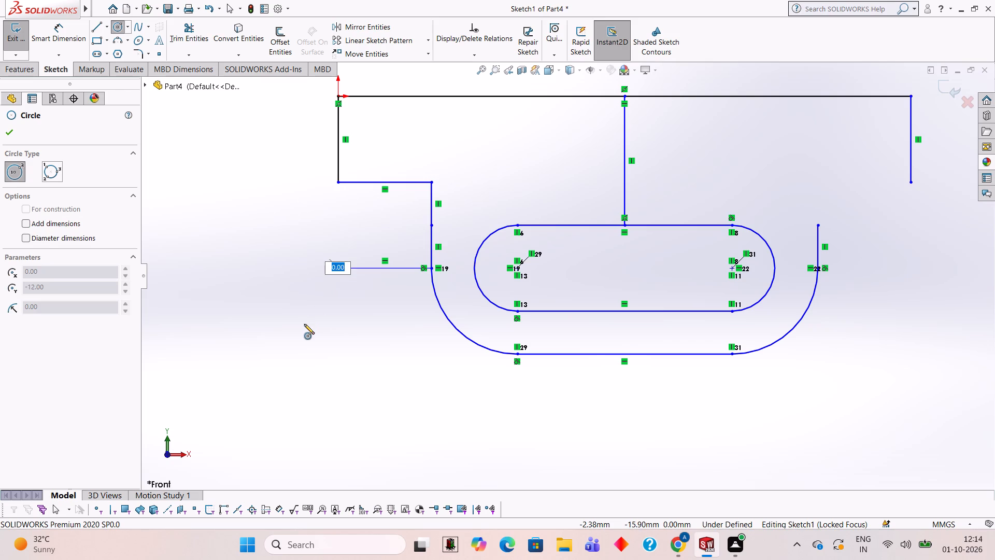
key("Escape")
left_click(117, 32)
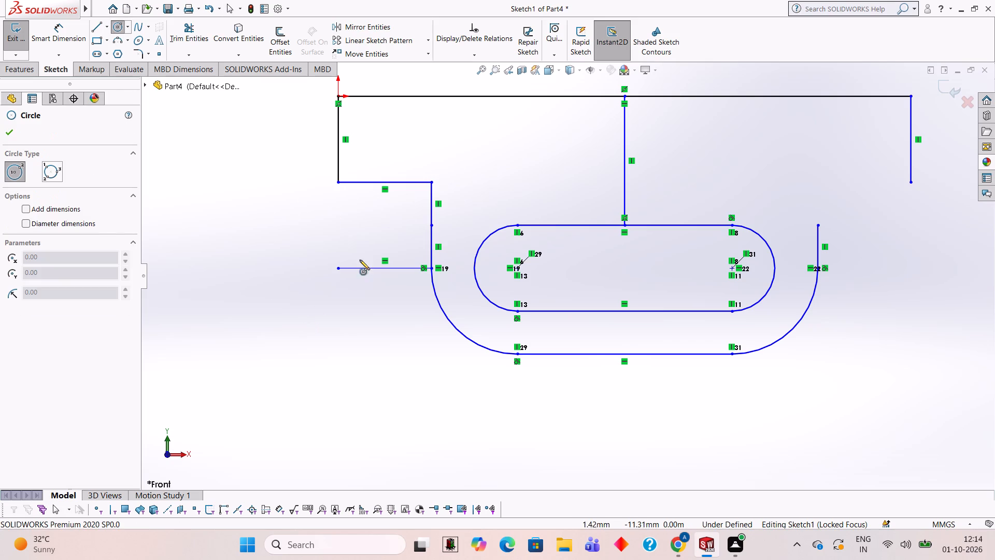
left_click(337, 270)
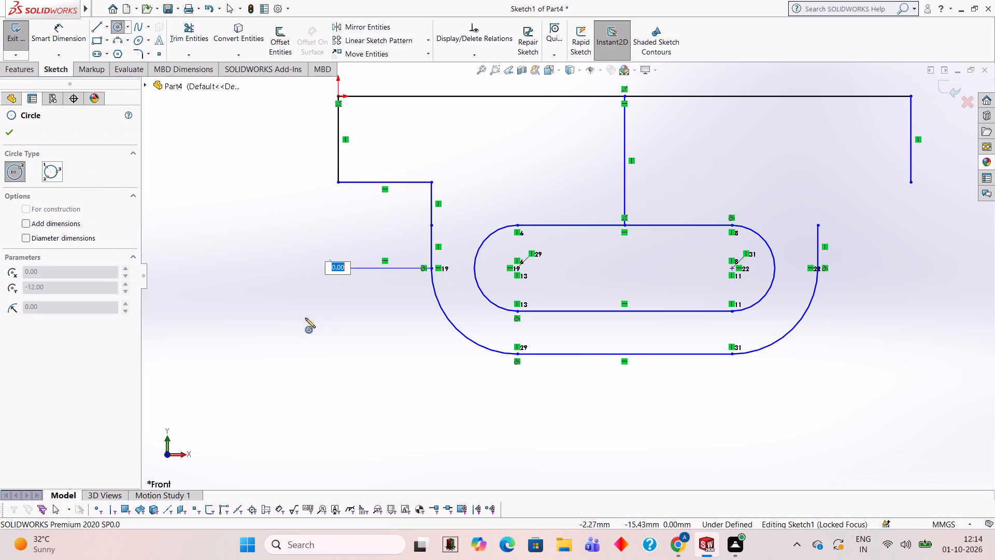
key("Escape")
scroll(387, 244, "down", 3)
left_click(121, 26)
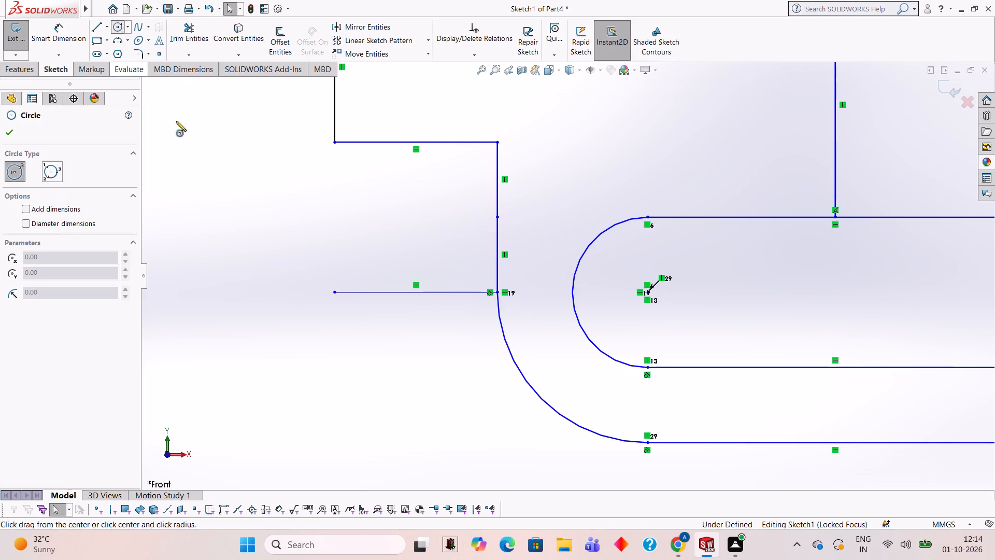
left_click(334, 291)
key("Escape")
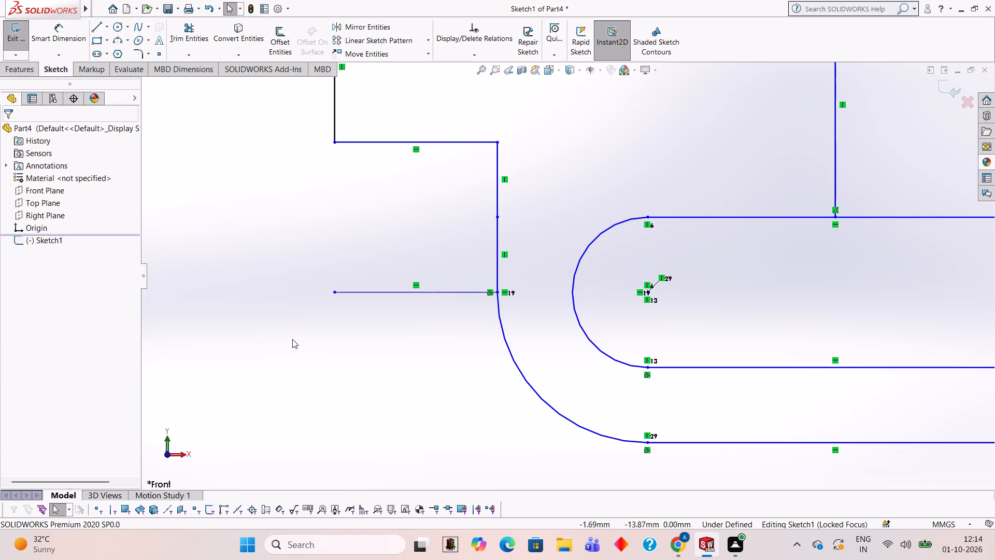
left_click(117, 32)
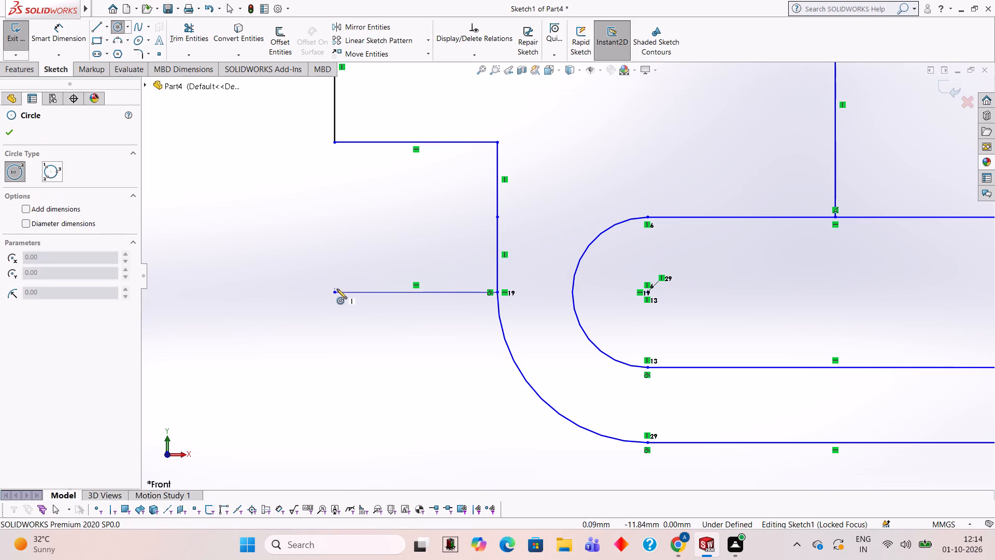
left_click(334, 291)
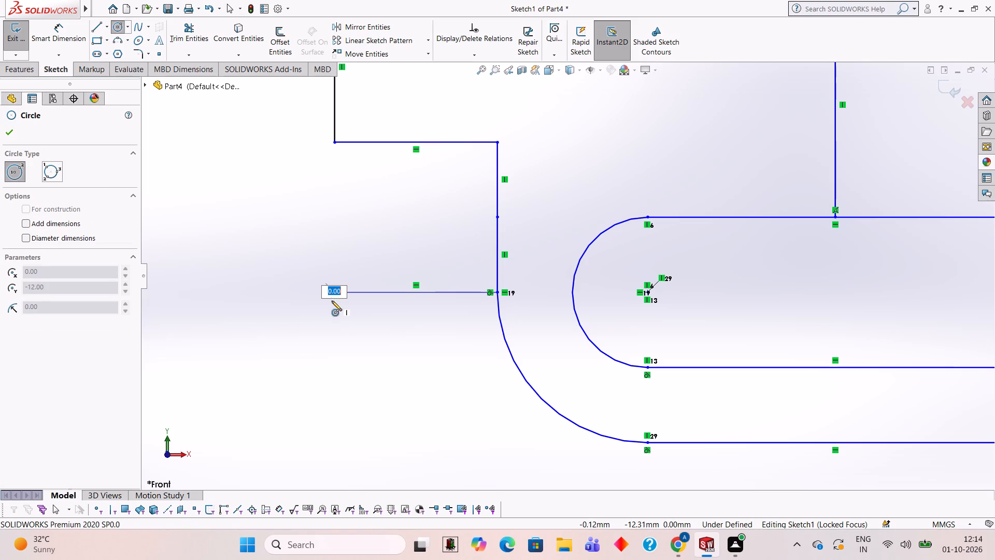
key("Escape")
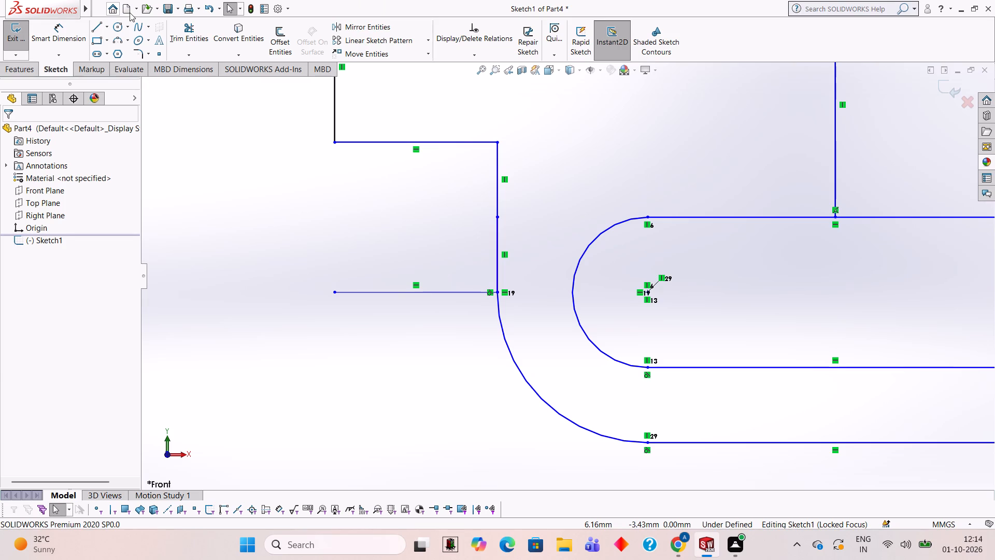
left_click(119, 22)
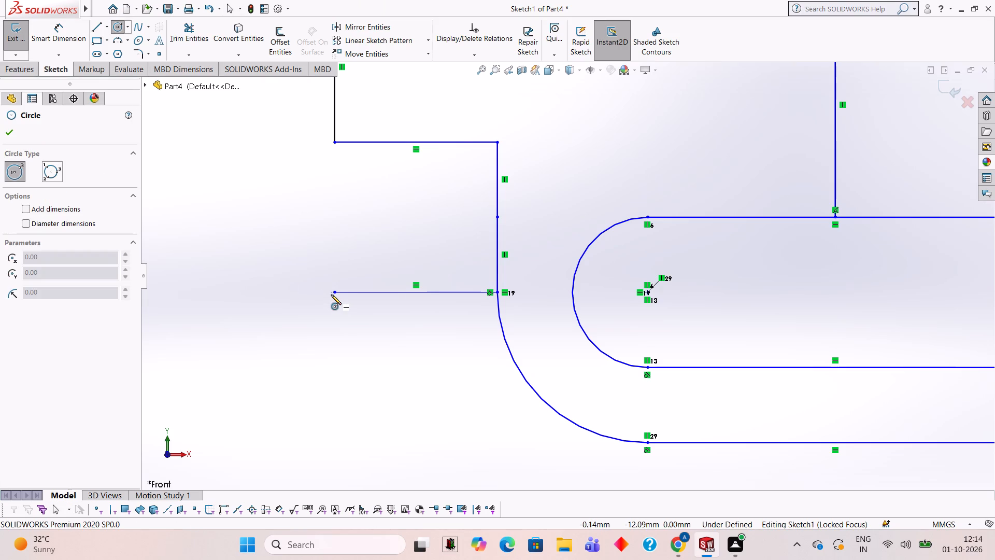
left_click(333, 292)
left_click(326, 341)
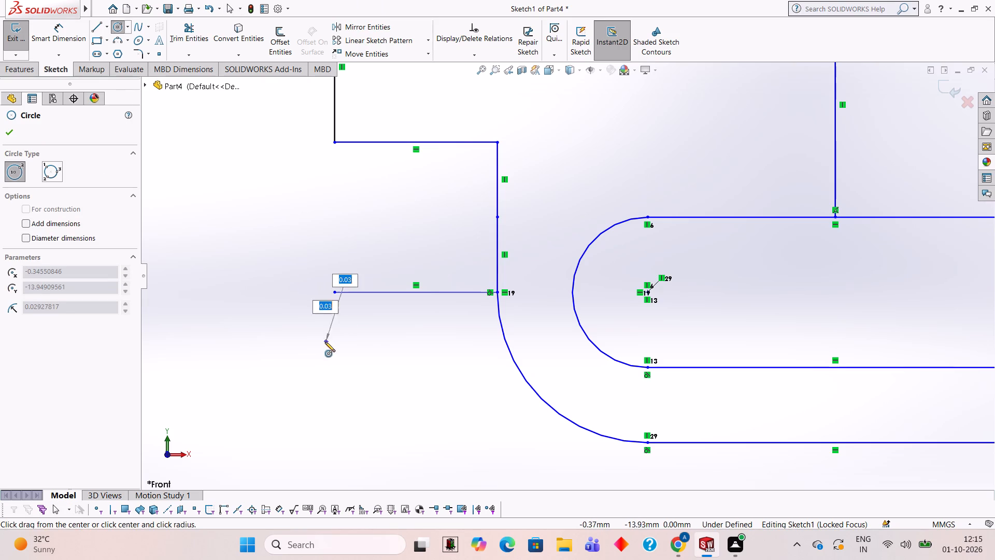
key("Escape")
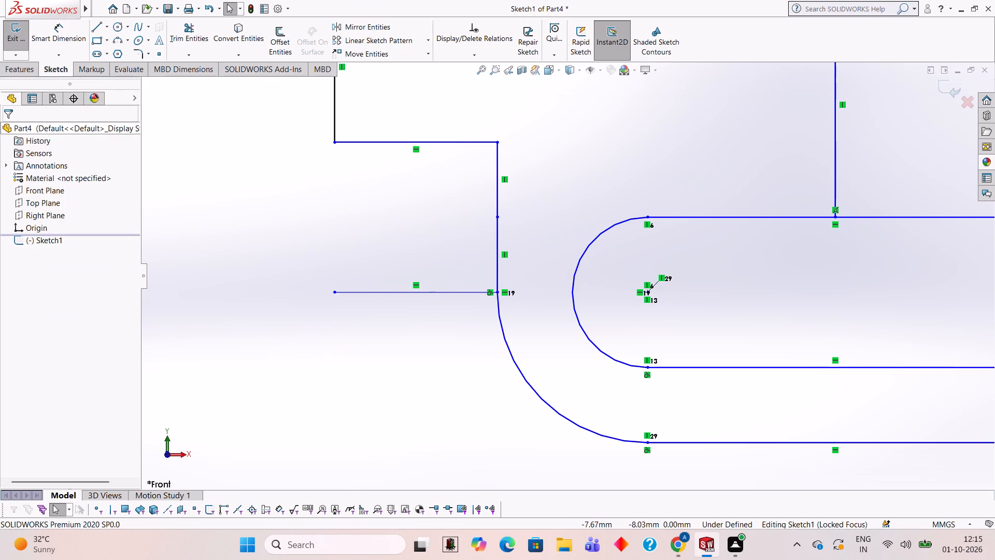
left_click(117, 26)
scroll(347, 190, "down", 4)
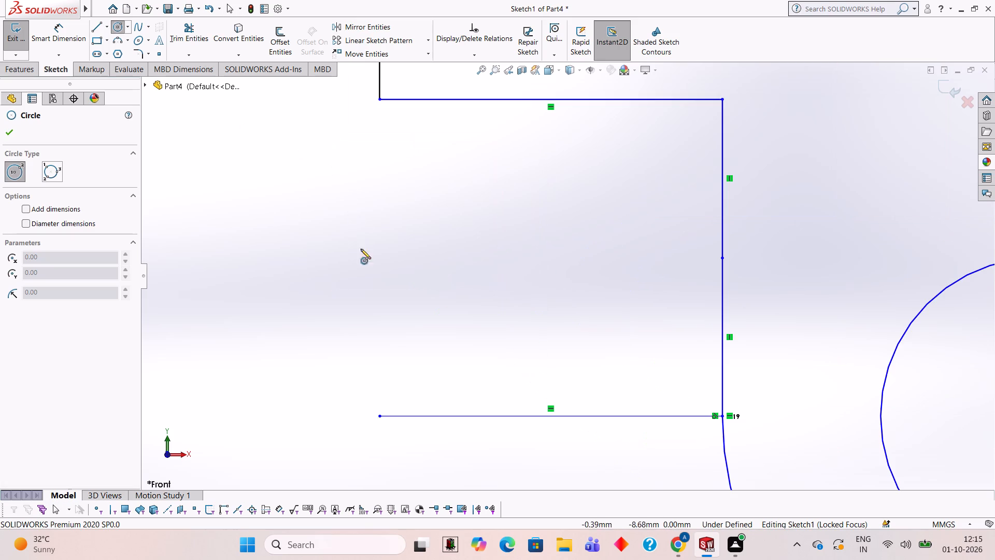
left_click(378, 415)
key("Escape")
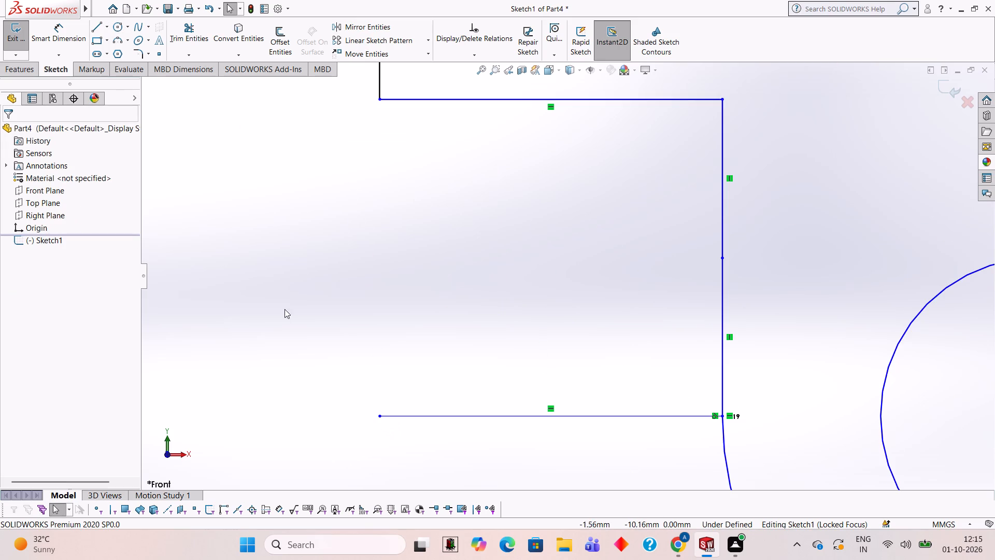
Draw a circle of radius 6.50 mm centred on the 6.5 mm horizontal line's outer end, directly below the origin.
left_click(117, 31)
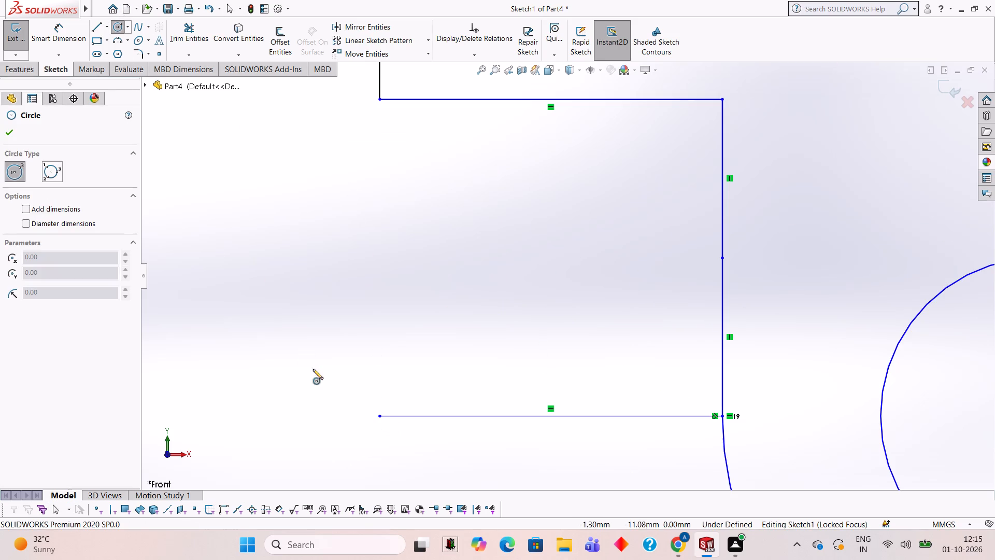
left_click(381, 416)
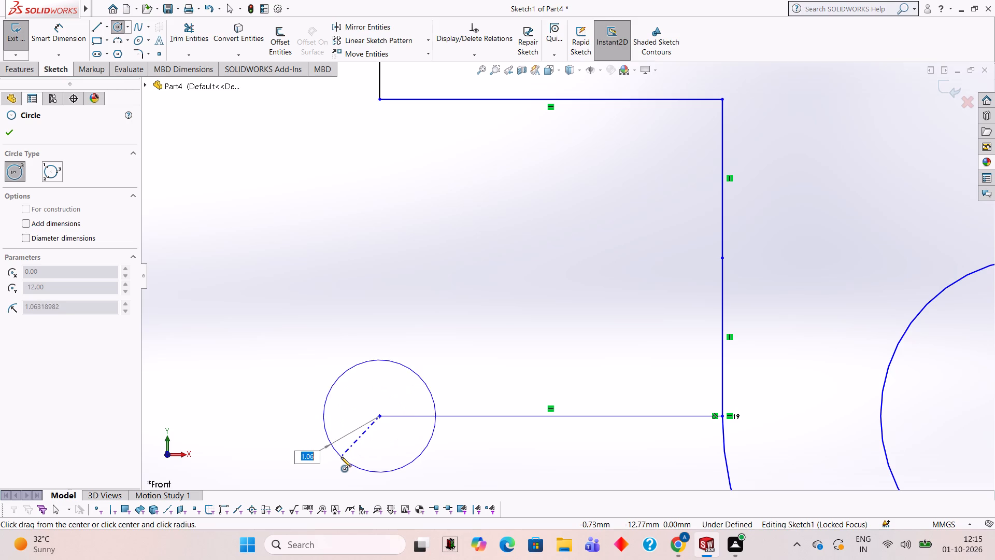
scroll(340, 454, "up", 3)
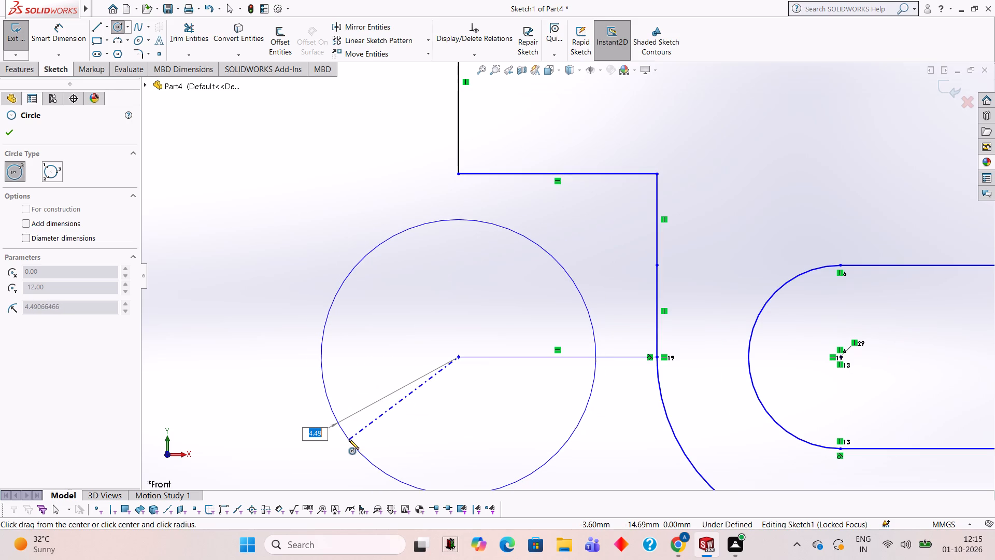
scroll(349, 438, "down", 1)
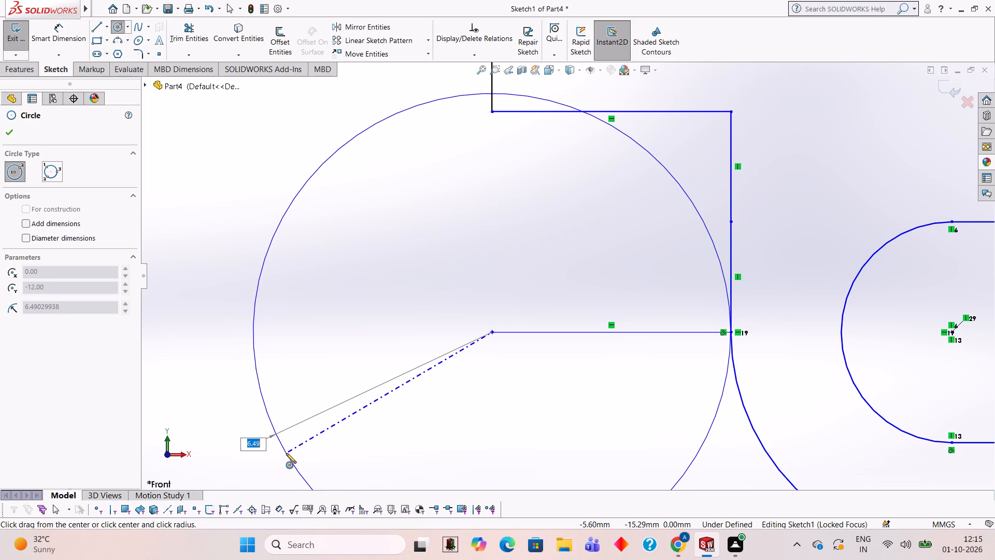
type("6.50")
key("Return")
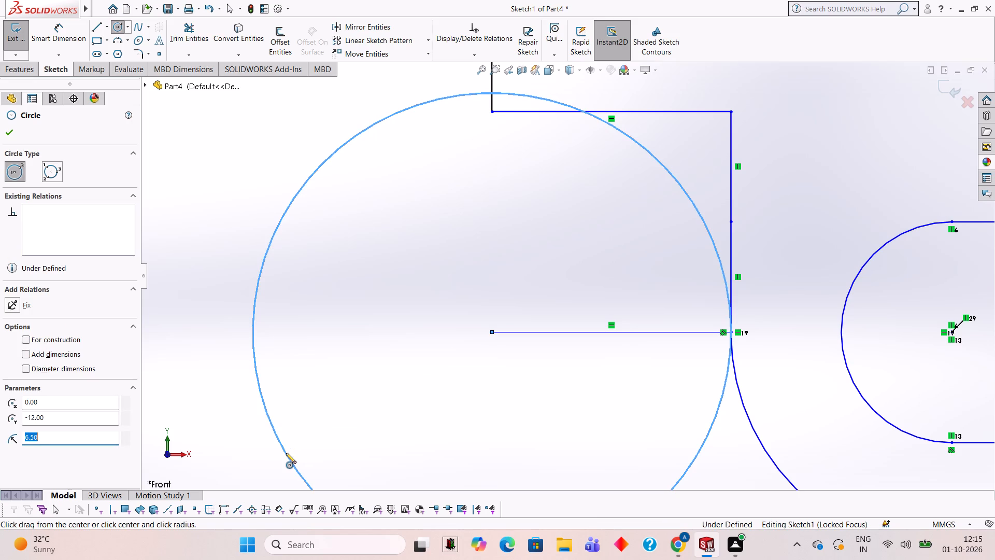
Trim the circle to the quarter arc between the origin-side vertical line and the upper end of the -X outer arc.
left_click(198, 32)
left_click(311, 177)
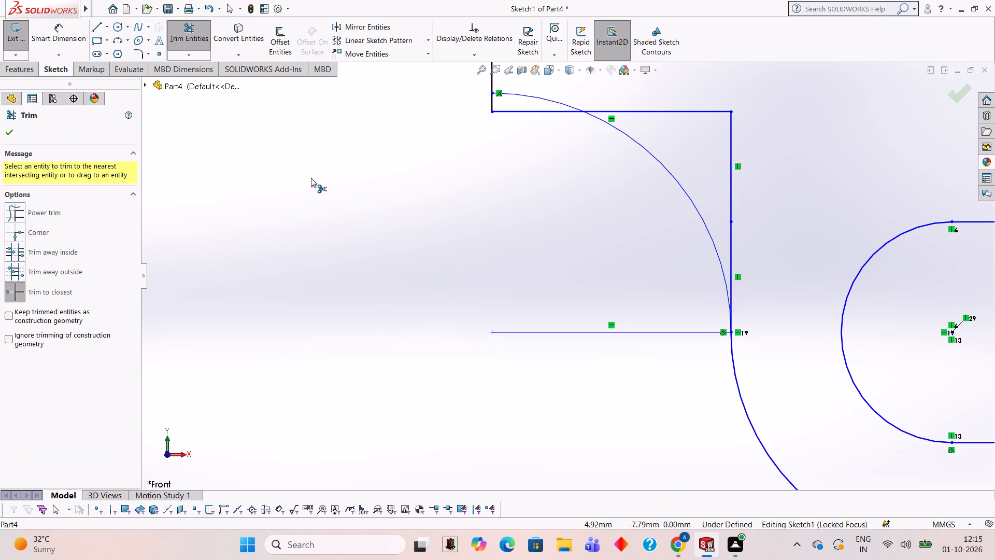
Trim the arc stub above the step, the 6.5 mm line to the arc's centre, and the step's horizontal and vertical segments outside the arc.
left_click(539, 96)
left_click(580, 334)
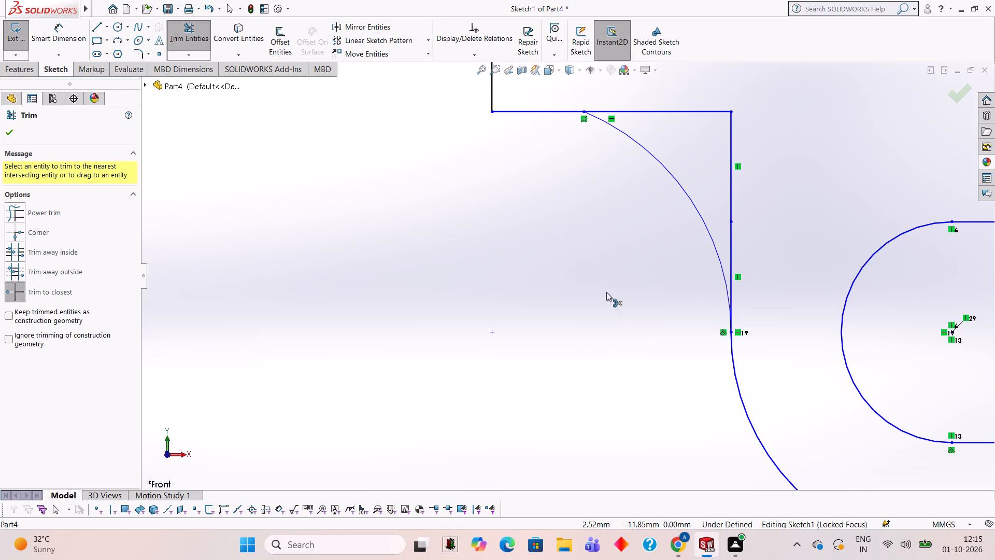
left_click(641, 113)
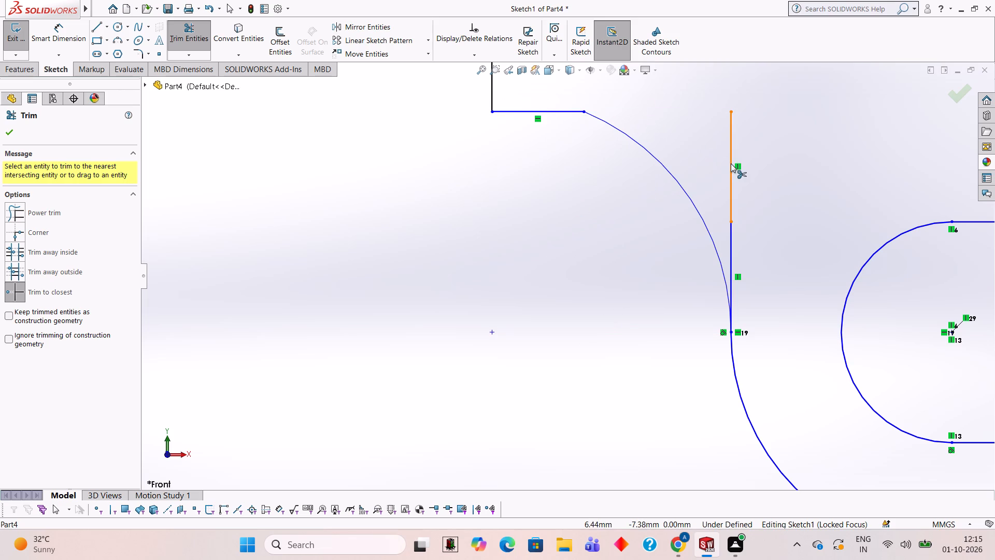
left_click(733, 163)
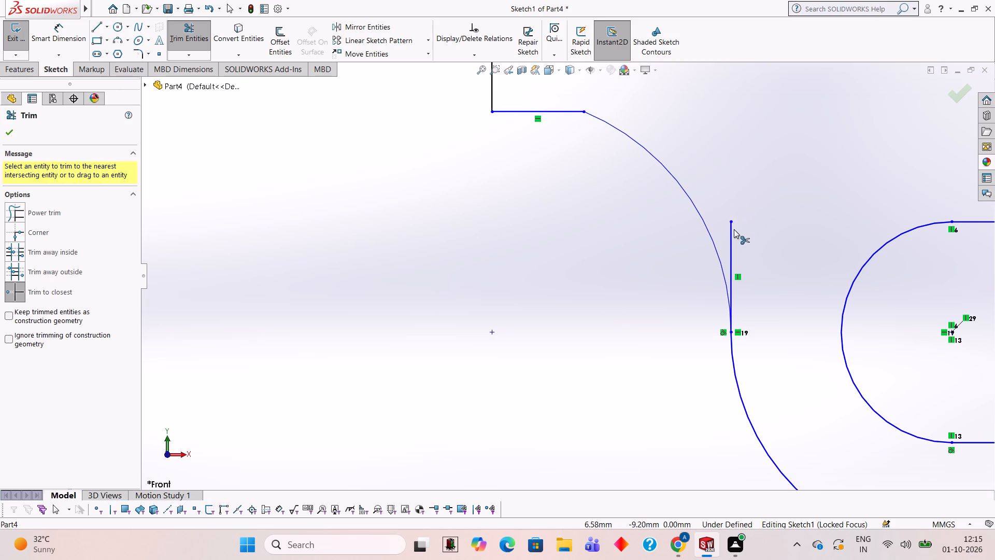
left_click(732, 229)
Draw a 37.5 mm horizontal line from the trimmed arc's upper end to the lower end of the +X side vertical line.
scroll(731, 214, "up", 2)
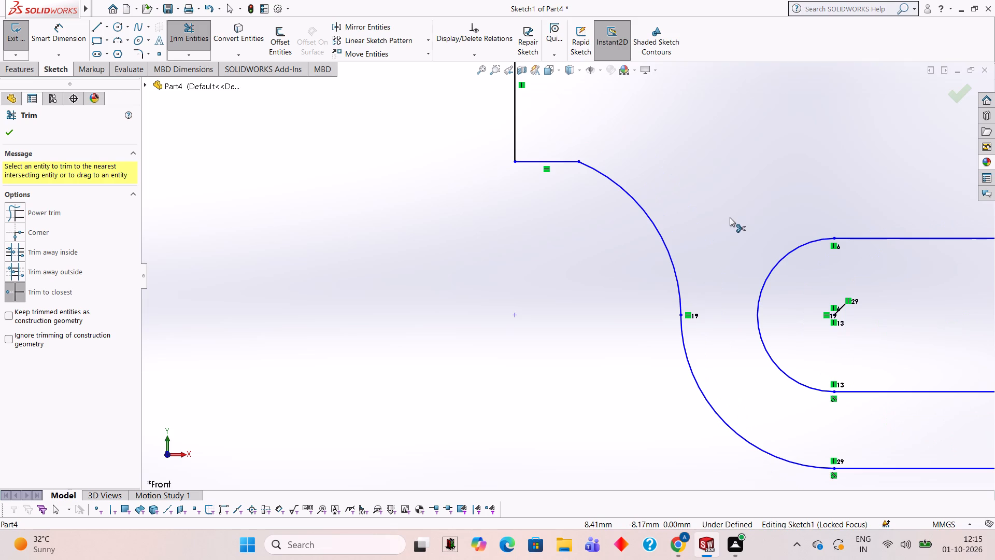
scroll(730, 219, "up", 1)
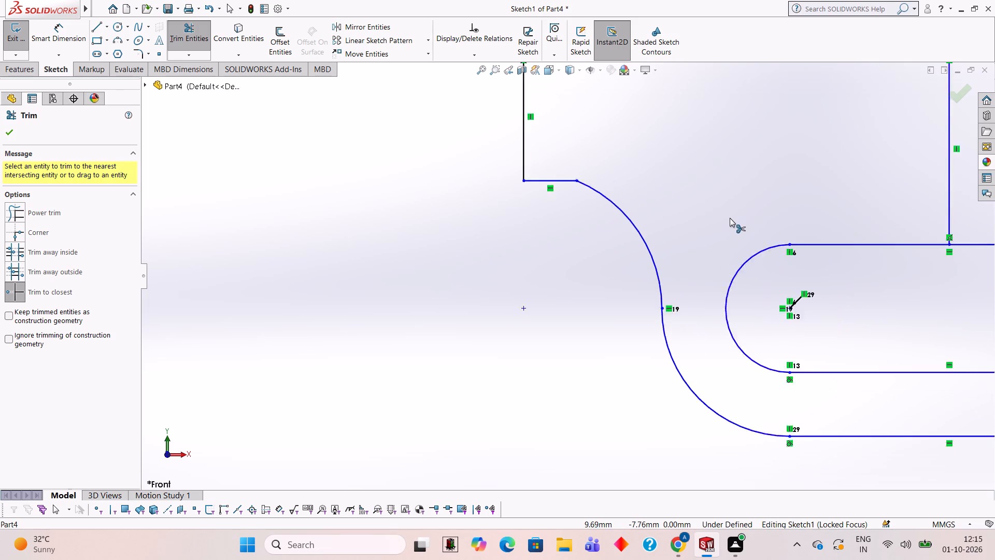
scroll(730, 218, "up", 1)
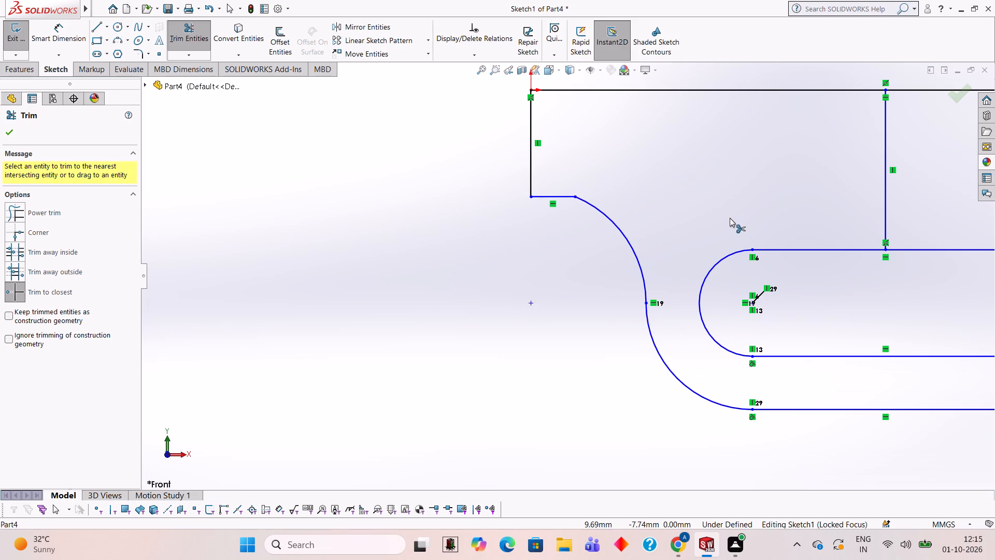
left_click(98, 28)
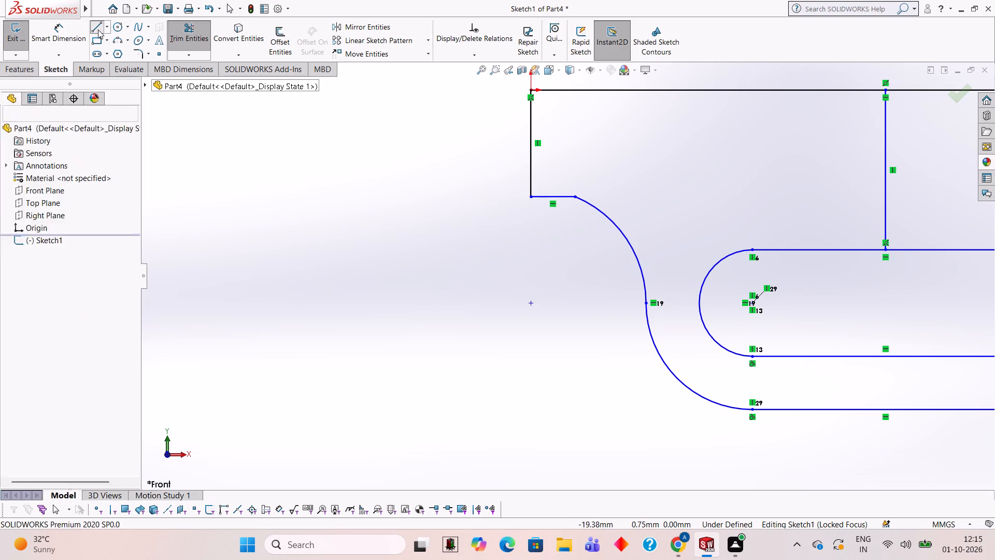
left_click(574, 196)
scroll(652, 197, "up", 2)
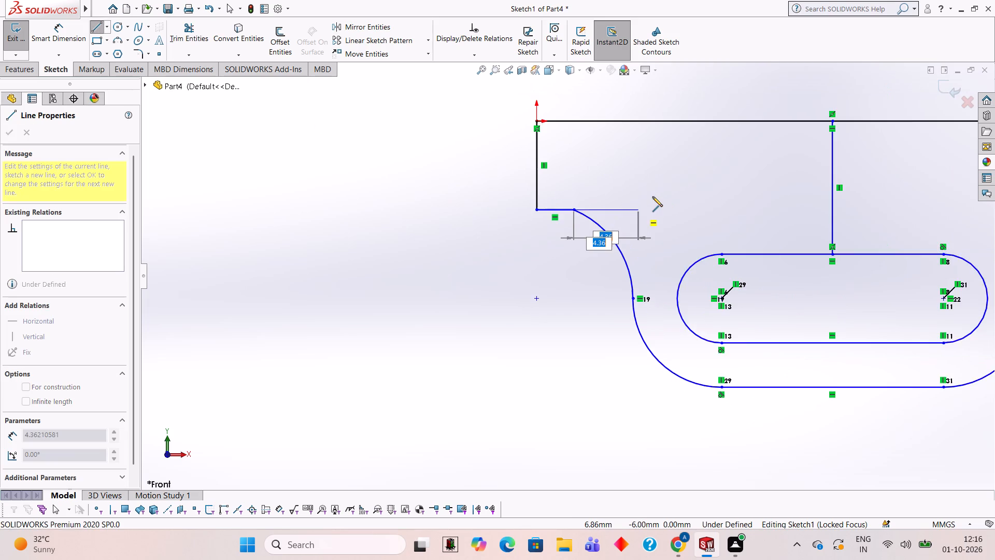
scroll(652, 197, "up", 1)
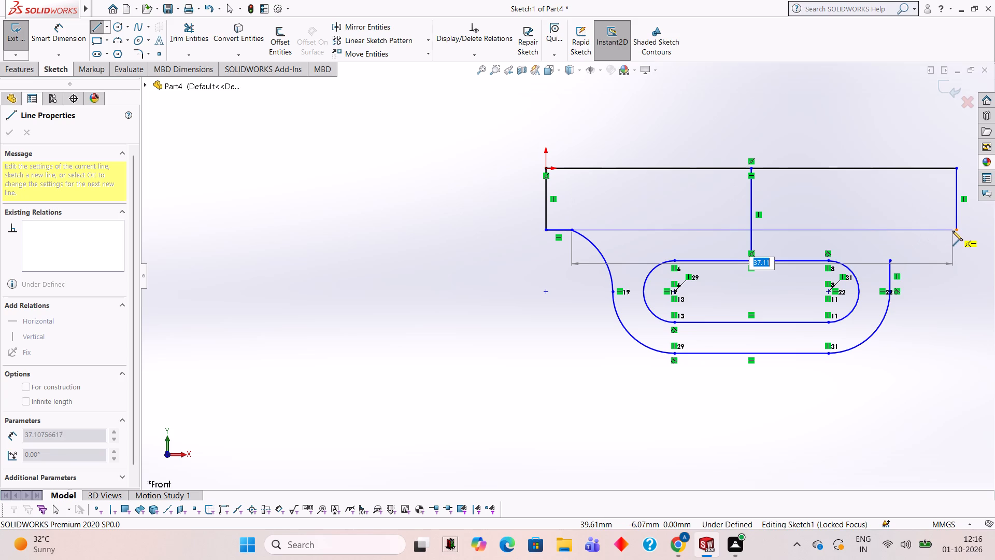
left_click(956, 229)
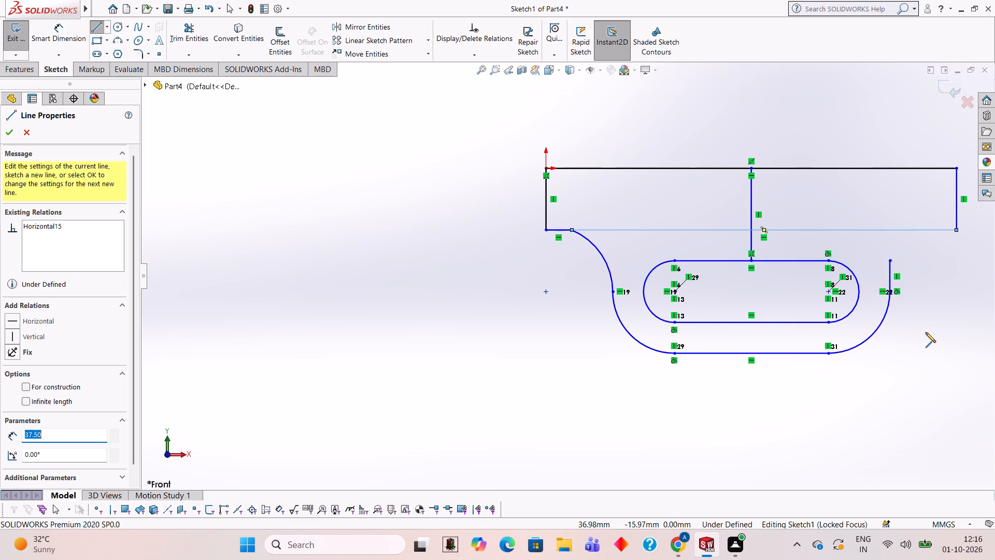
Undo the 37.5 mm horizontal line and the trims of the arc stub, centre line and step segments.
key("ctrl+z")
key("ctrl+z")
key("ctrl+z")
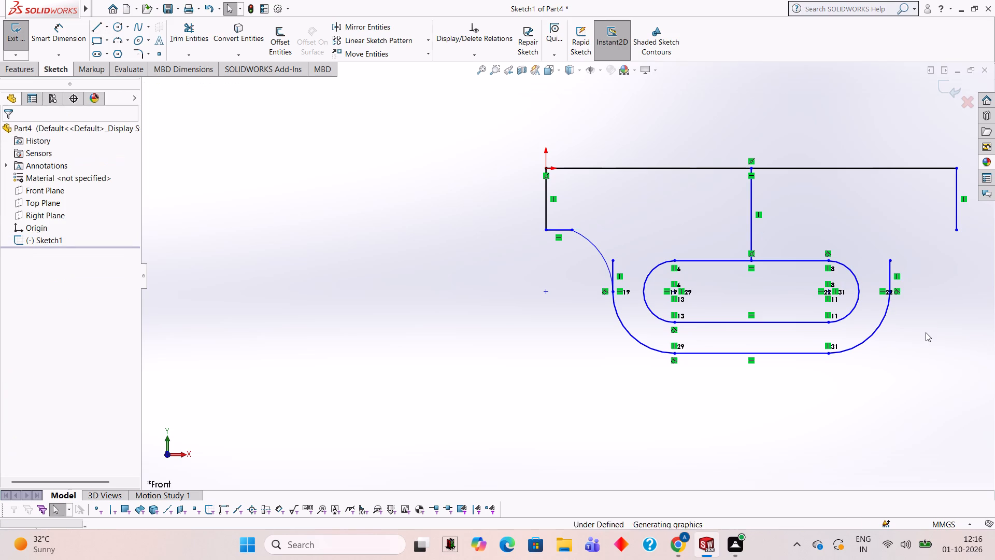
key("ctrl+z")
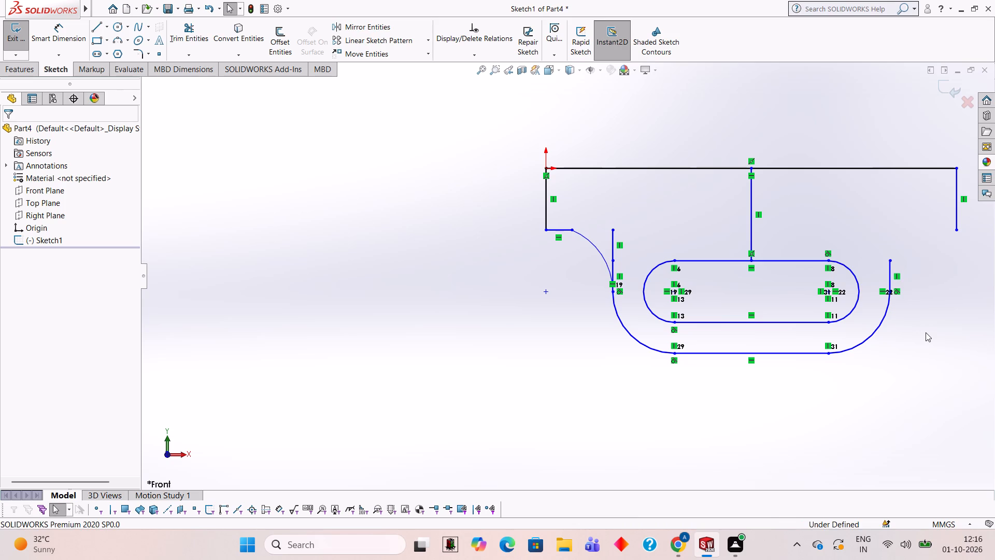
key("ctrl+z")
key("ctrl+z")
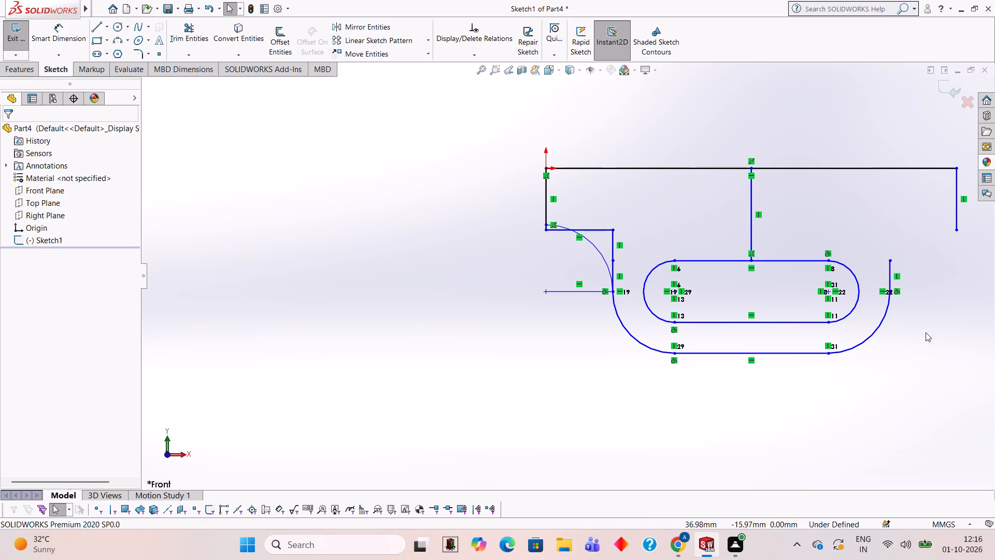
Redo the trim of the arc stub above the step, and trim away the arc's 6.5 mm centre line and the remaining side arc.
key("ctrl+y")
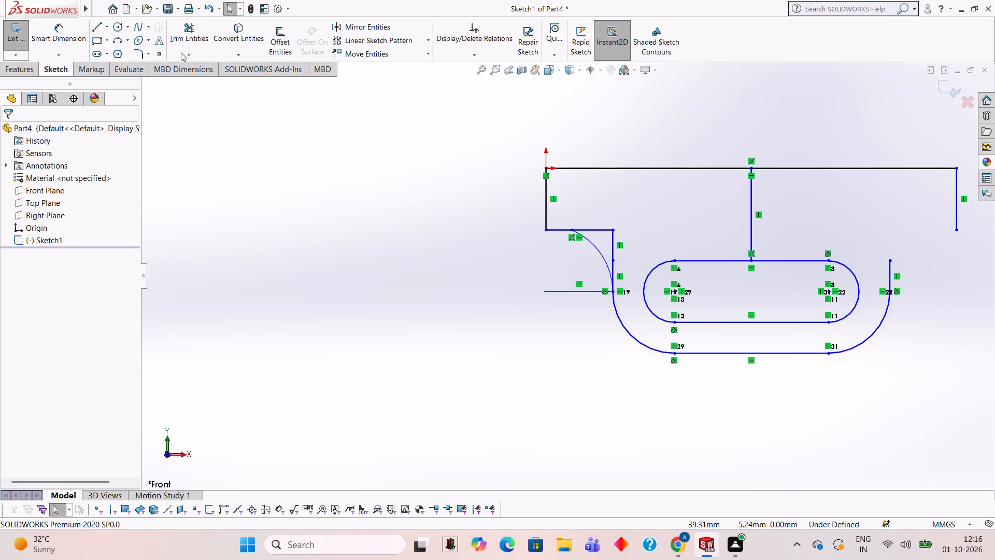
left_click(195, 38)
left_click(562, 293)
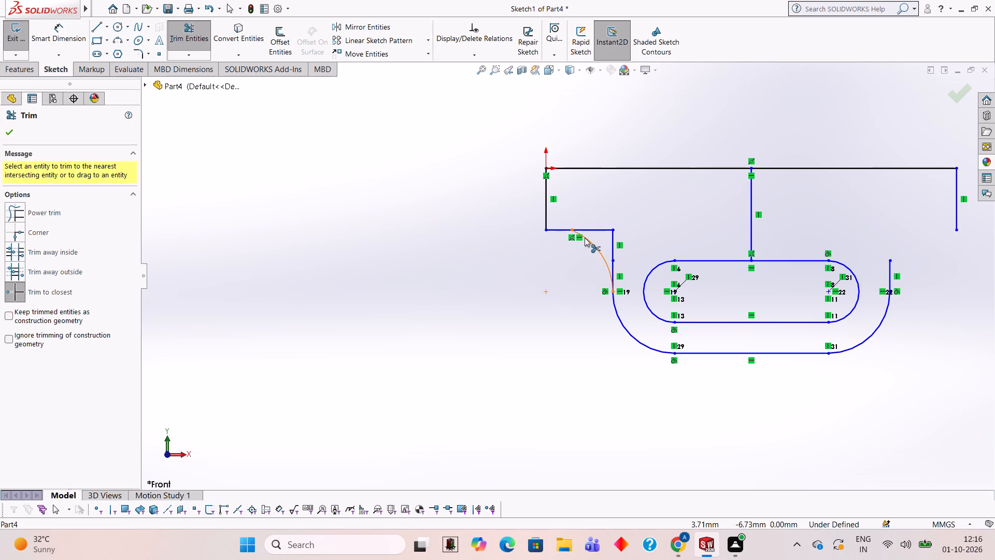
left_click(585, 237)
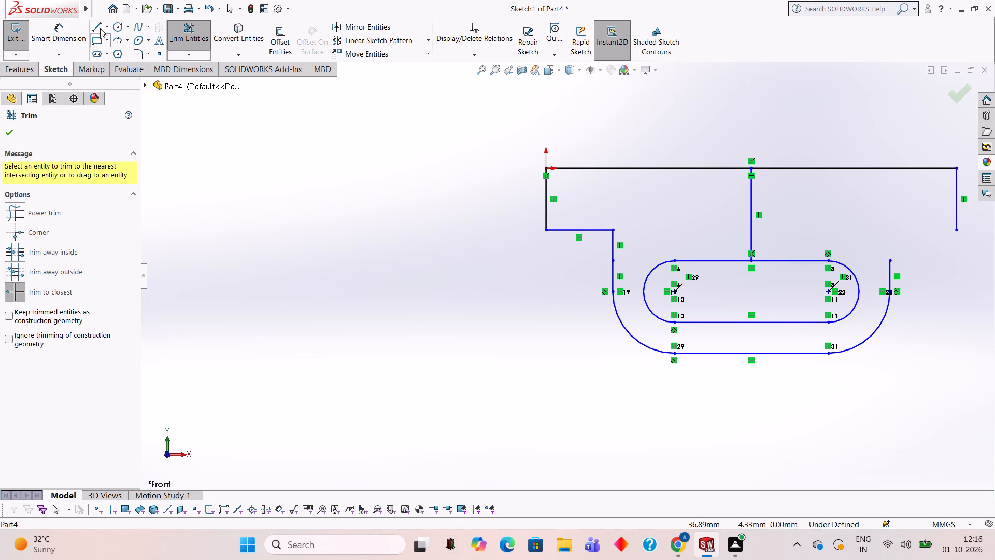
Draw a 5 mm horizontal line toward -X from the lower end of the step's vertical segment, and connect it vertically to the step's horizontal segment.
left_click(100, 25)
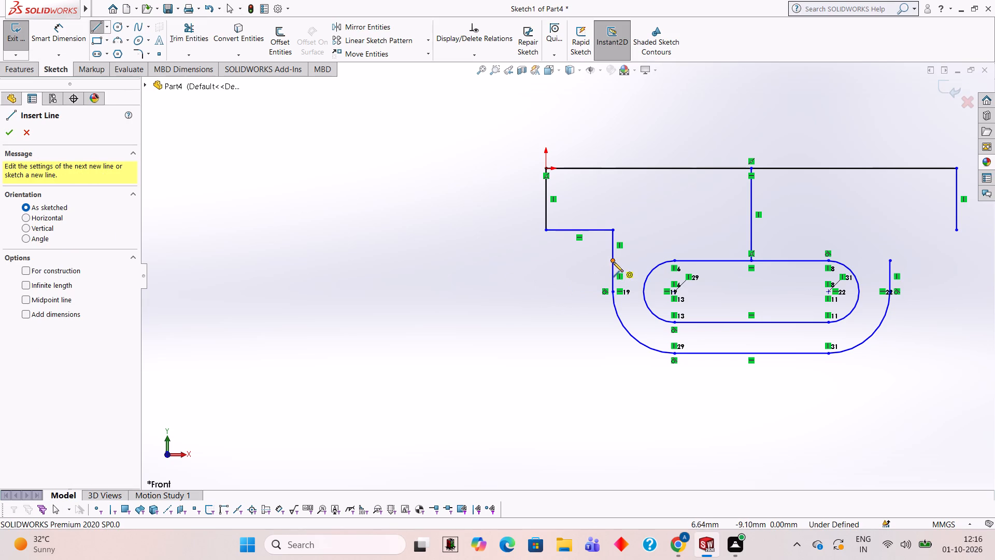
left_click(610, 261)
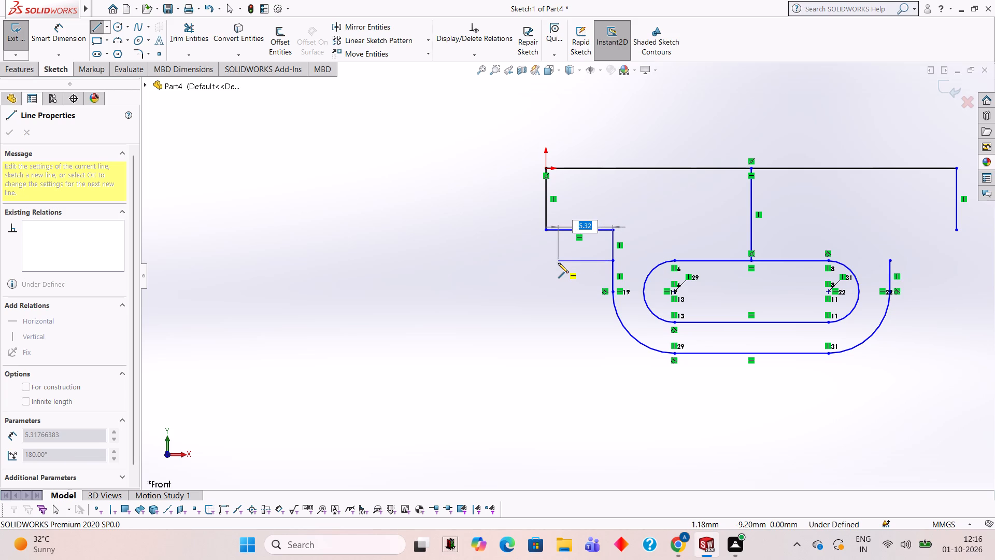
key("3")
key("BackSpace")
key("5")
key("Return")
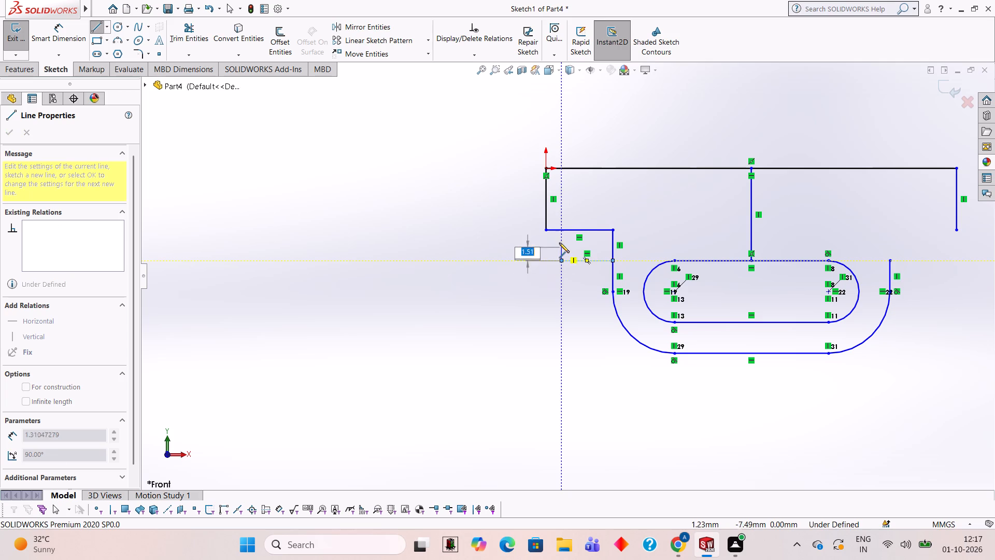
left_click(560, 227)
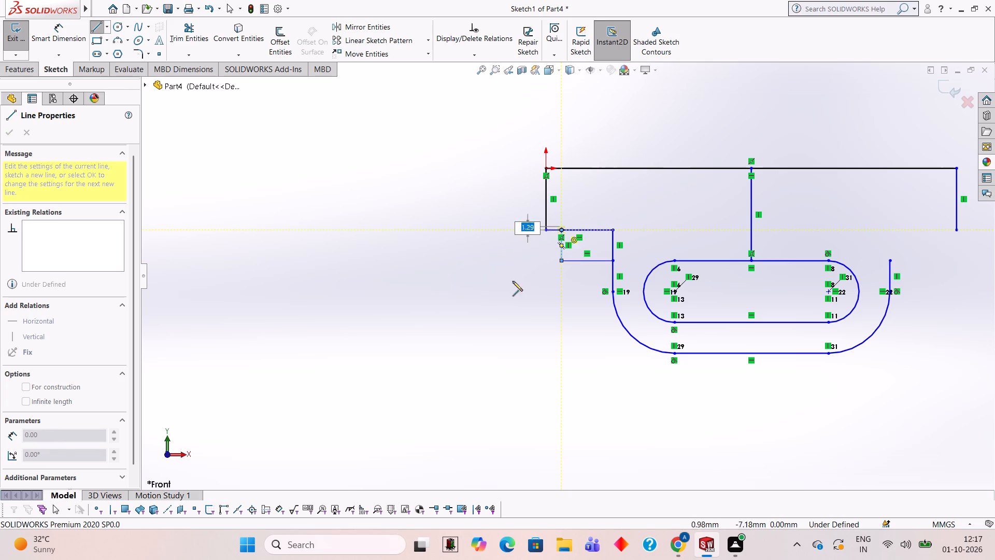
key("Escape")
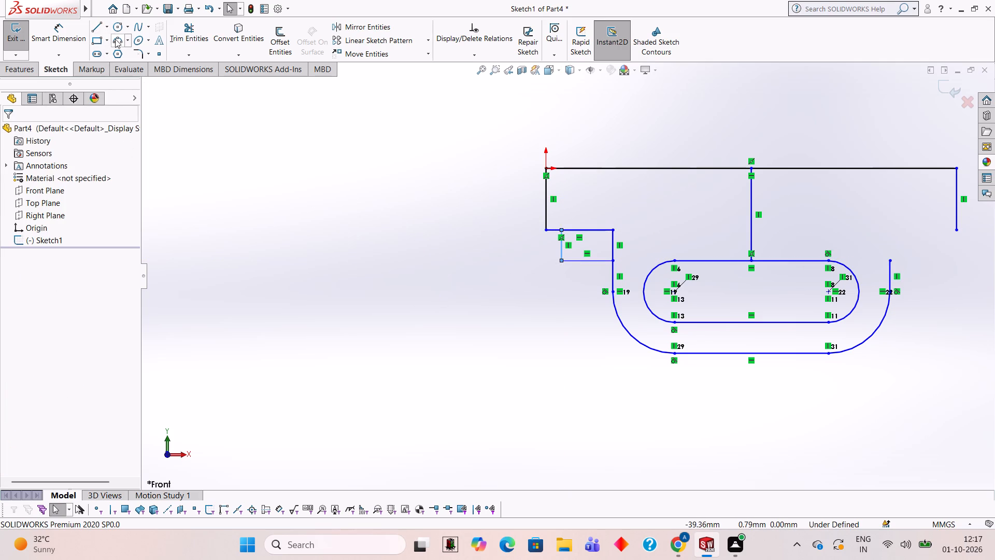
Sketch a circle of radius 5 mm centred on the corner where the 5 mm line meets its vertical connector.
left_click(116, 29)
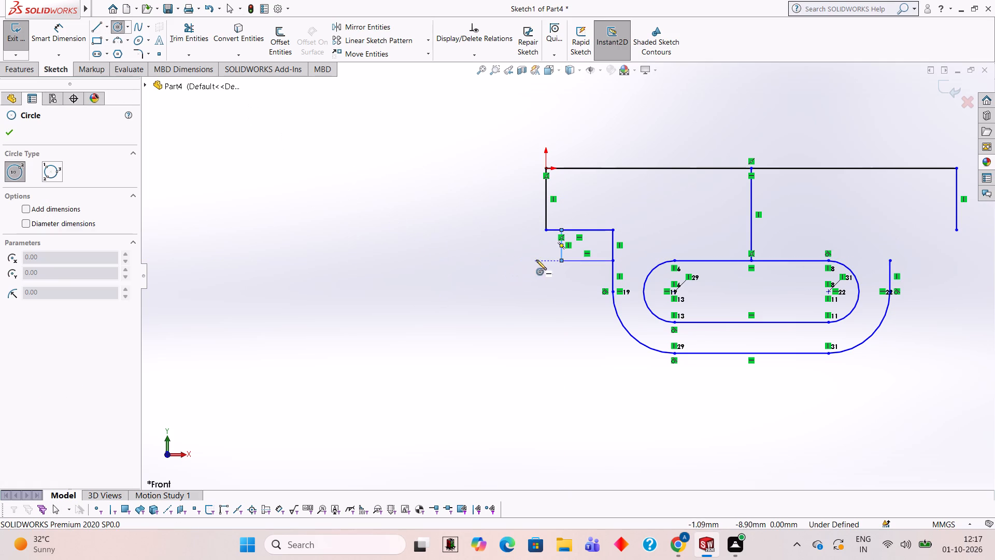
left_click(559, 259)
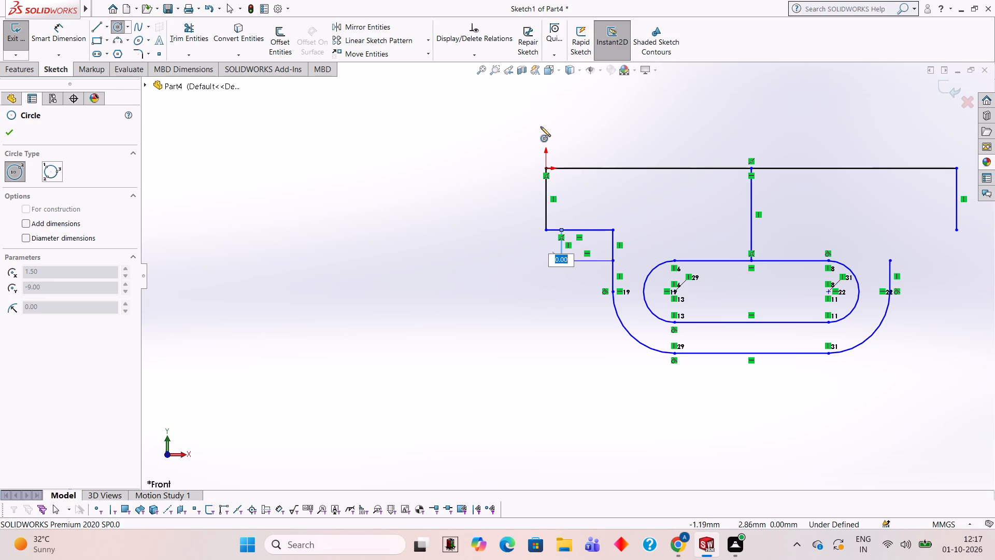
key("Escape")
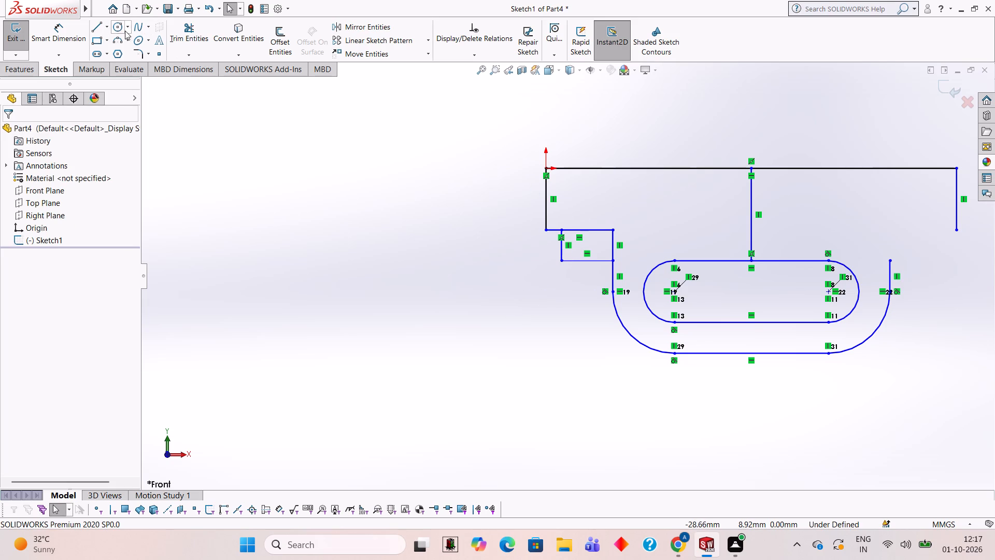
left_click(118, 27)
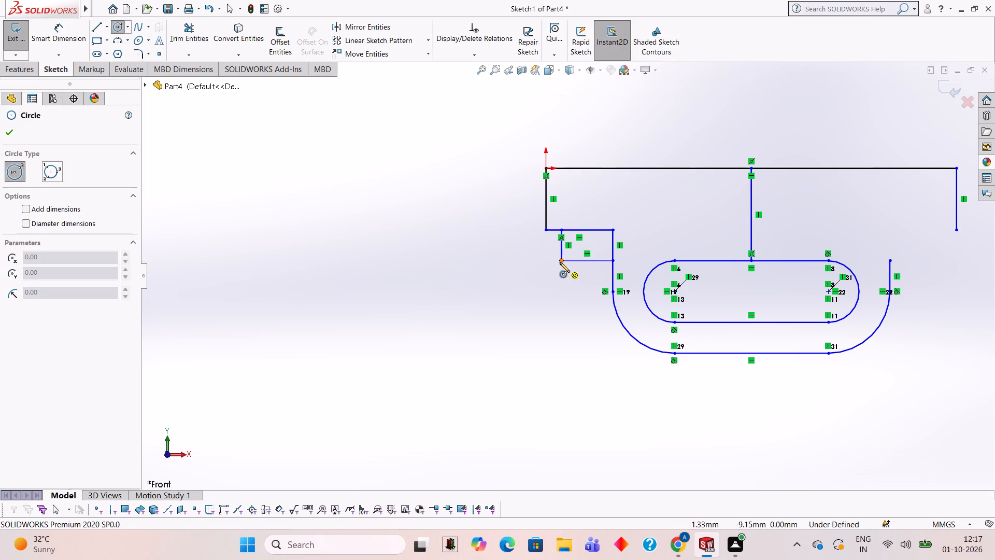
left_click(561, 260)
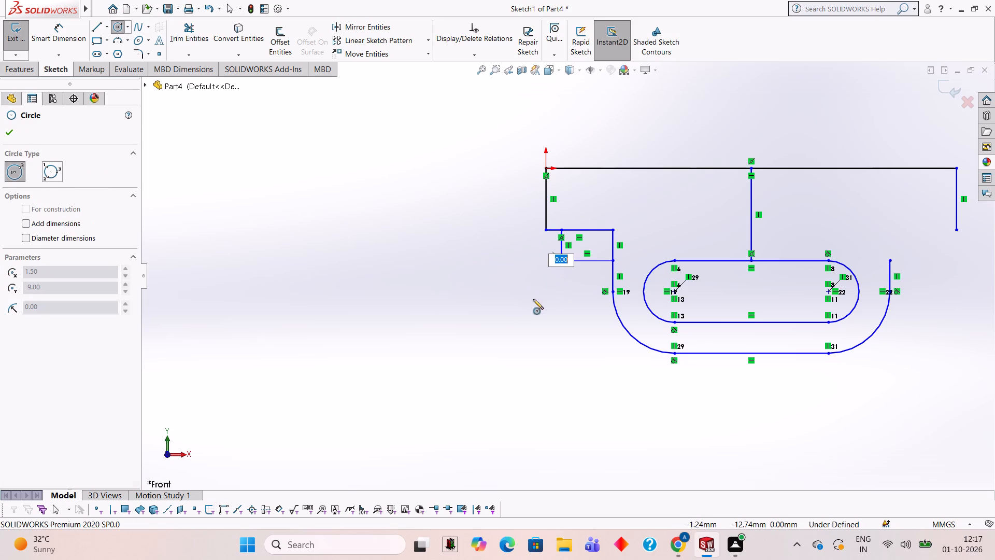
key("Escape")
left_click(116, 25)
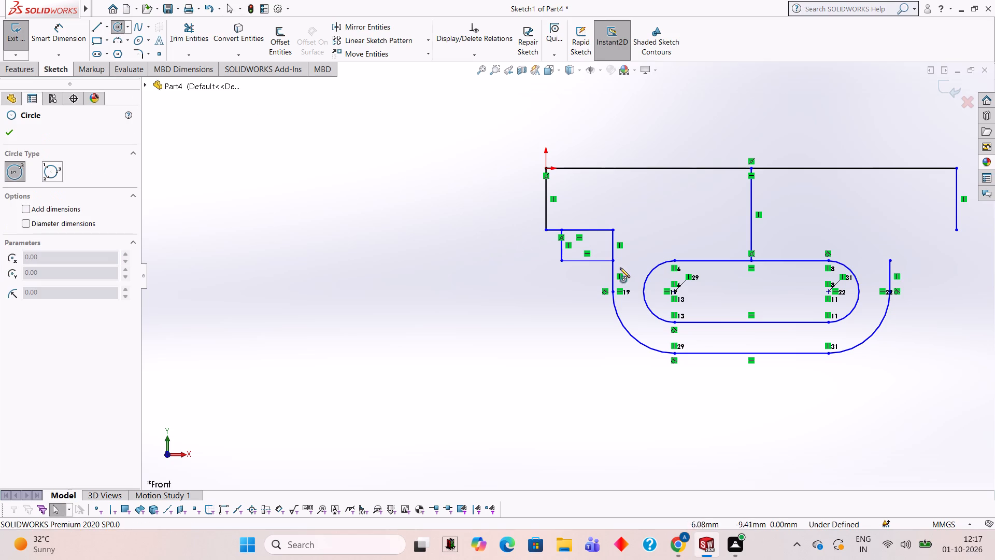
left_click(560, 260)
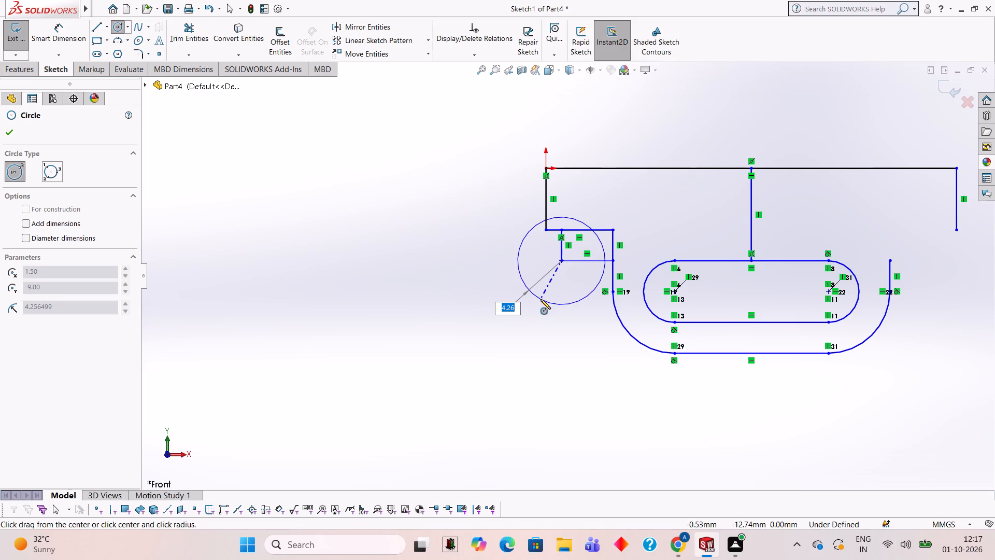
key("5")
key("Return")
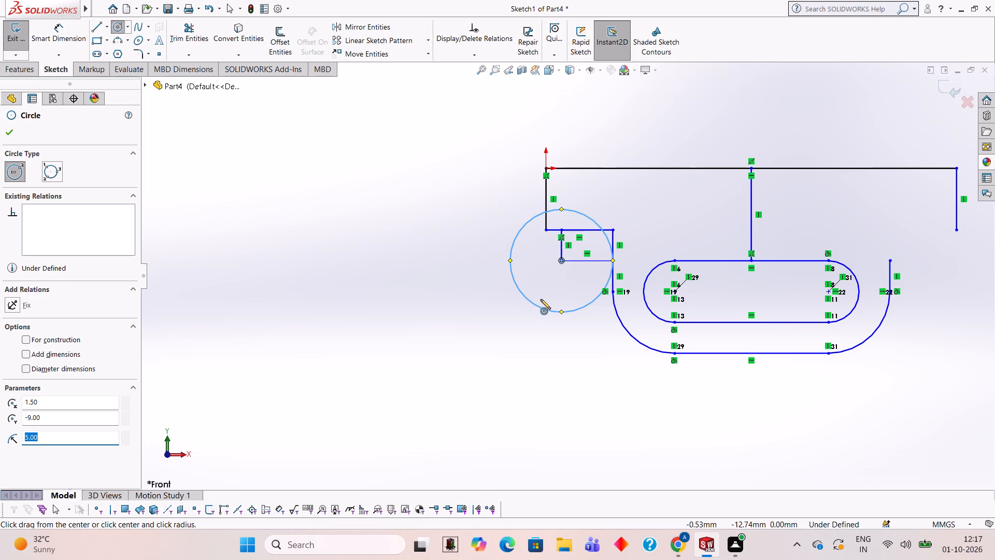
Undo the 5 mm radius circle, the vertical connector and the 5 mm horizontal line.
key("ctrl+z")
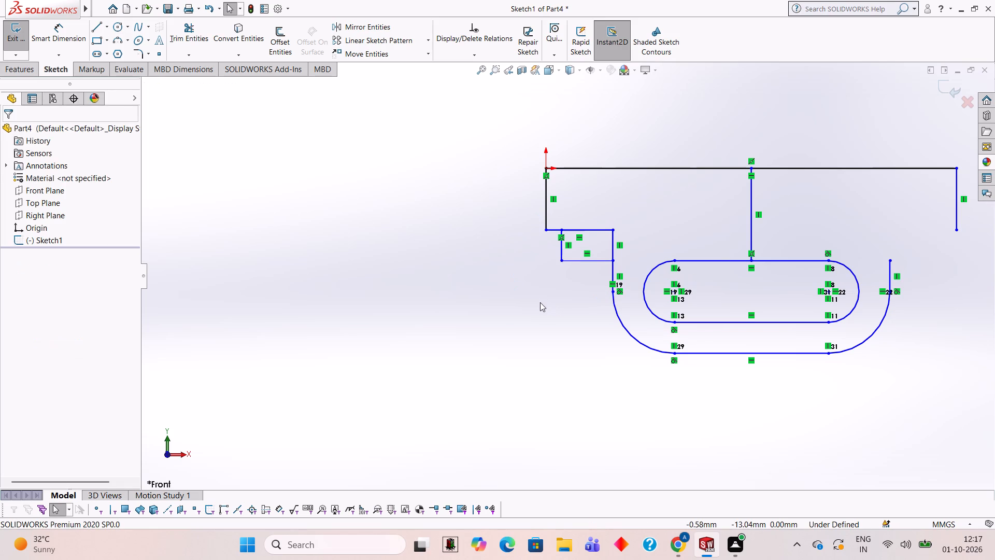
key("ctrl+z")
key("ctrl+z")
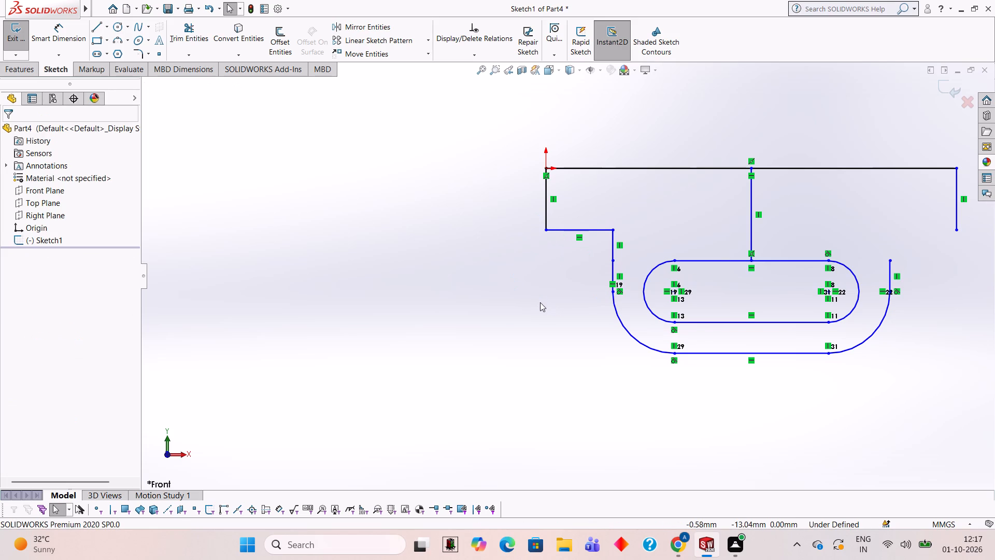
Draw a 2.5 mm horizontal line toward -X from the lower end of the step's vertical segment.
left_click(97, 21)
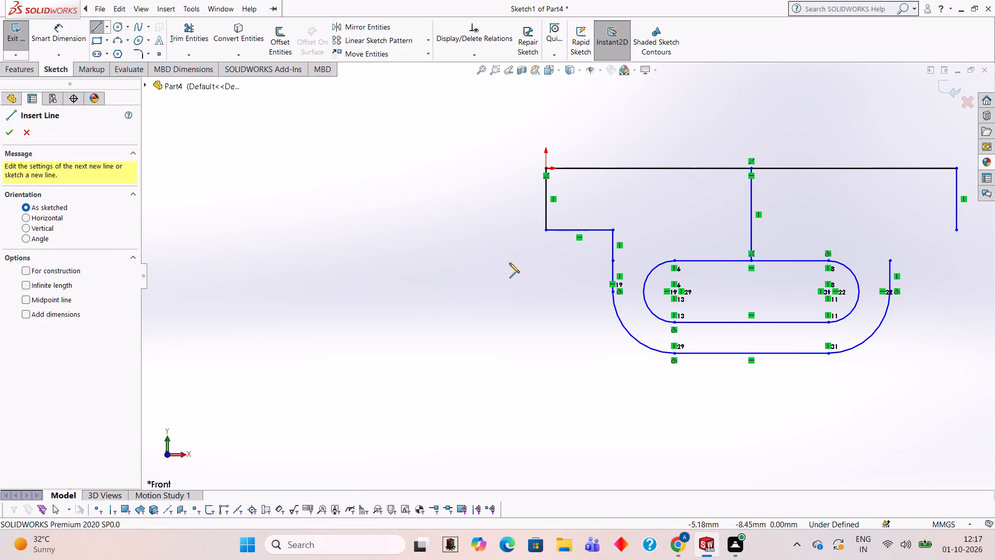
left_click(612, 259)
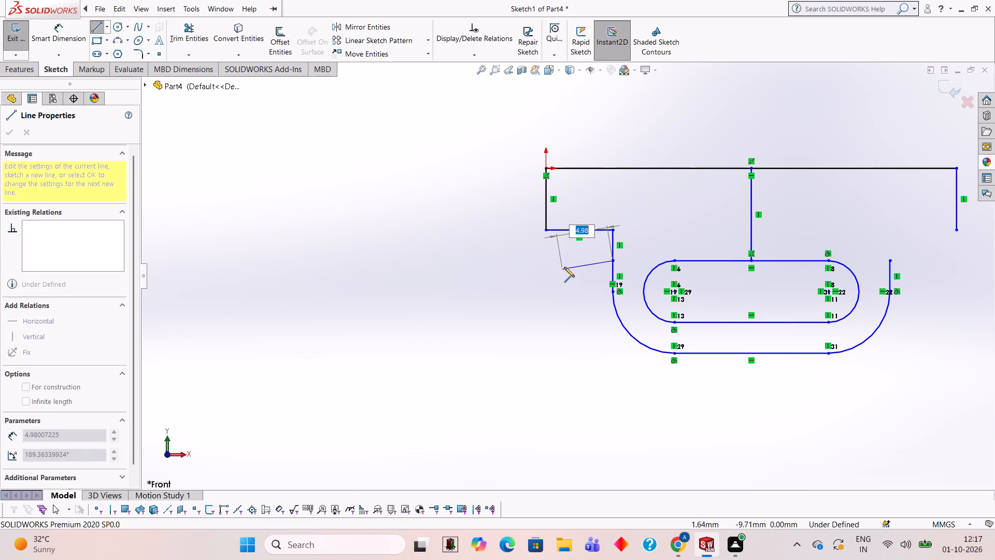
type("2.5")
key("Return")
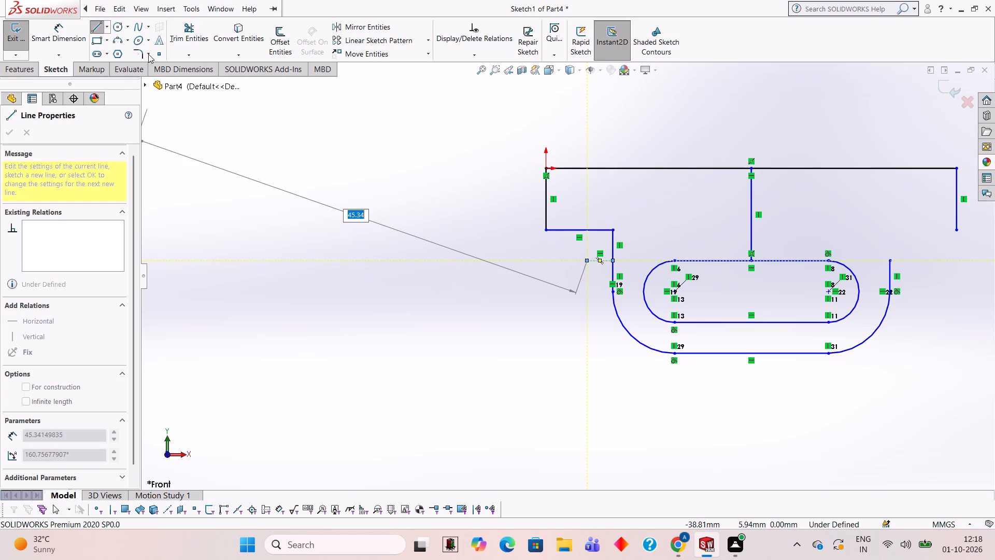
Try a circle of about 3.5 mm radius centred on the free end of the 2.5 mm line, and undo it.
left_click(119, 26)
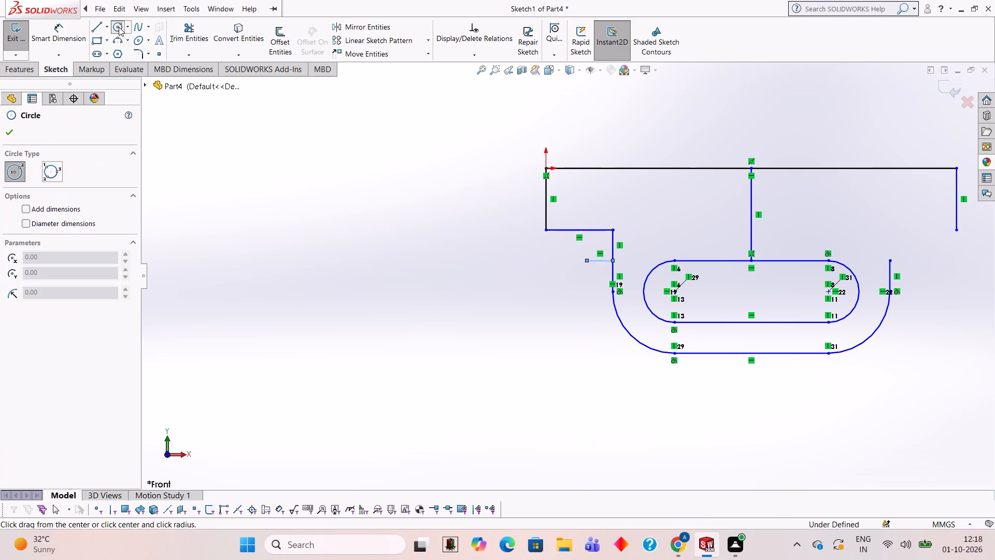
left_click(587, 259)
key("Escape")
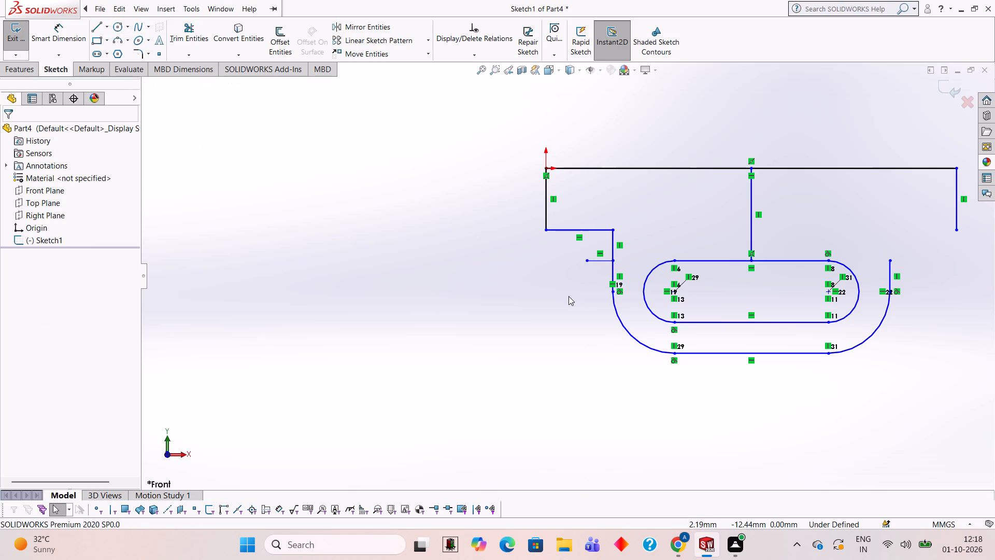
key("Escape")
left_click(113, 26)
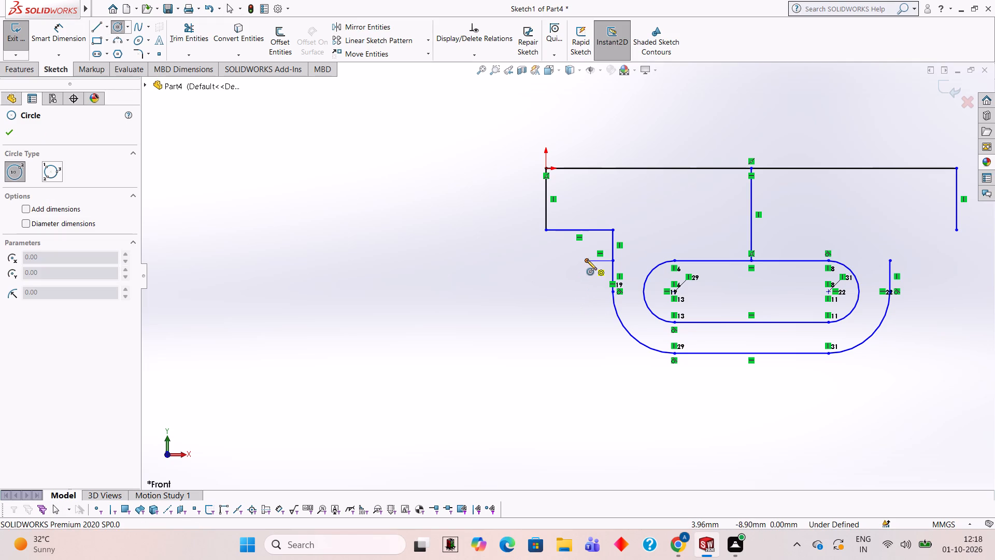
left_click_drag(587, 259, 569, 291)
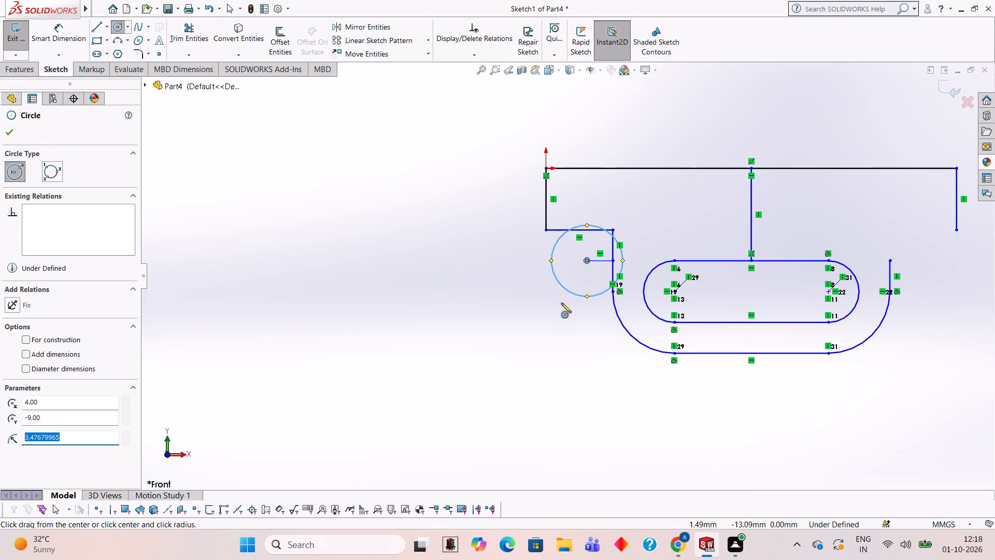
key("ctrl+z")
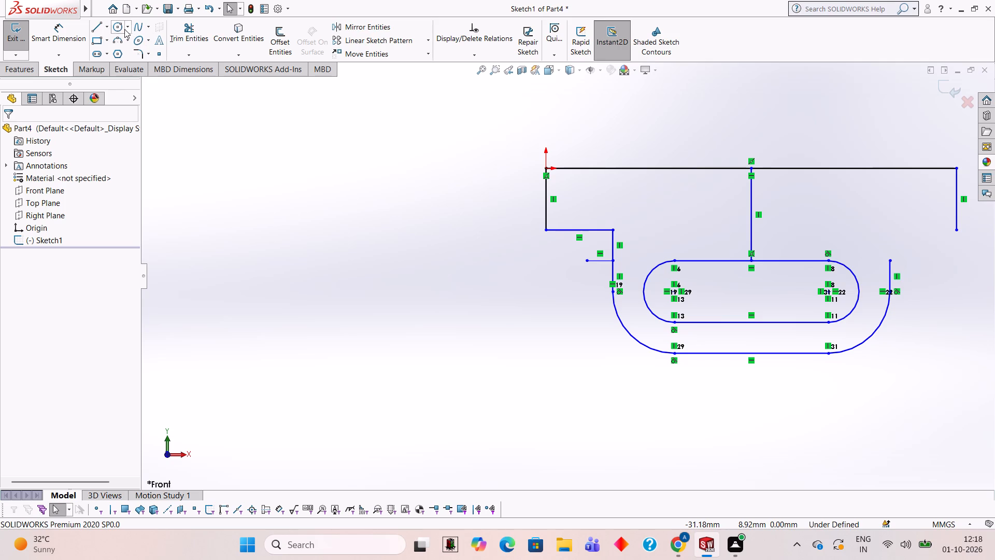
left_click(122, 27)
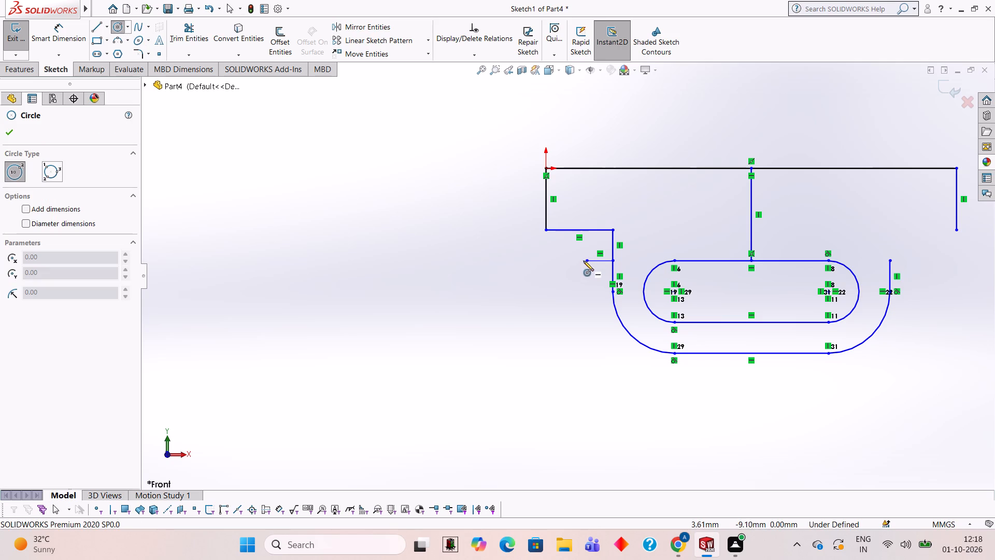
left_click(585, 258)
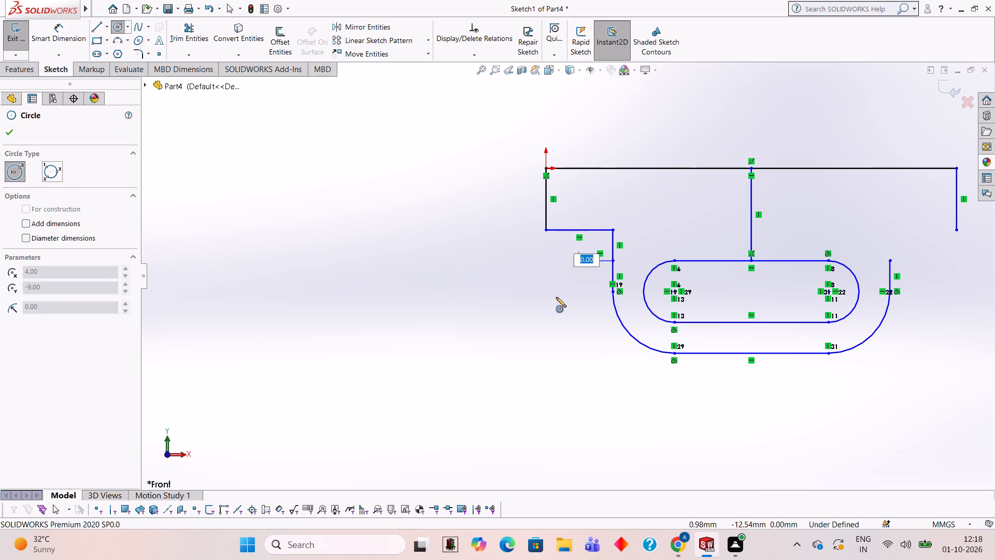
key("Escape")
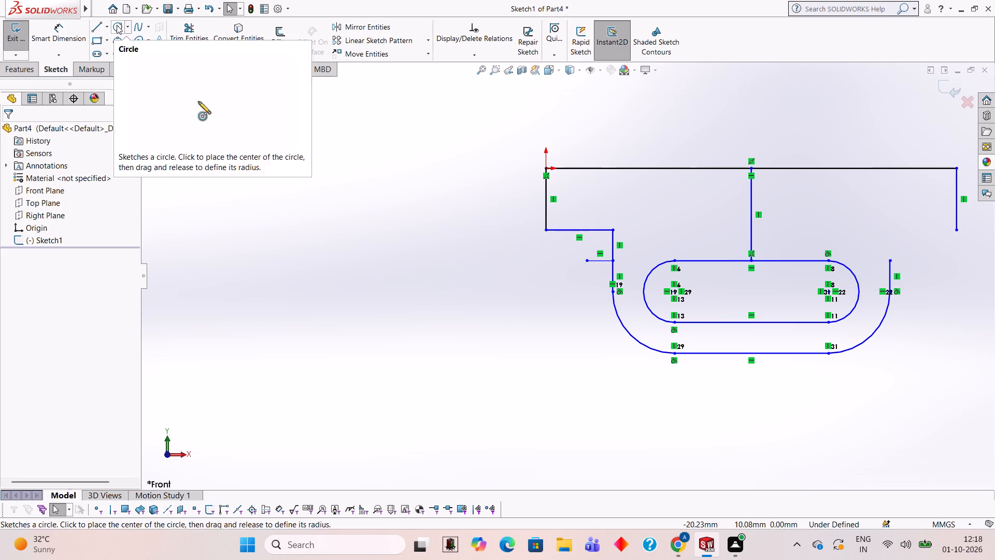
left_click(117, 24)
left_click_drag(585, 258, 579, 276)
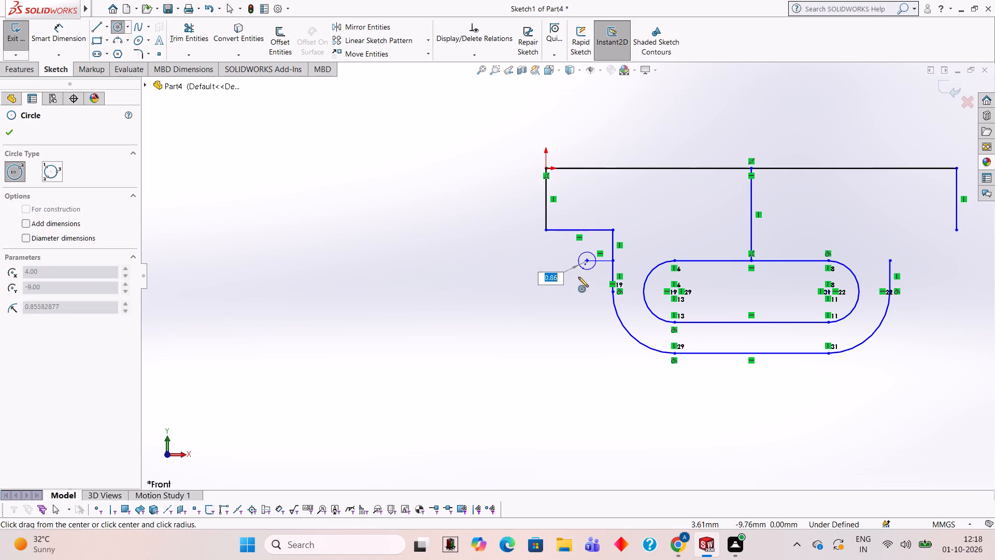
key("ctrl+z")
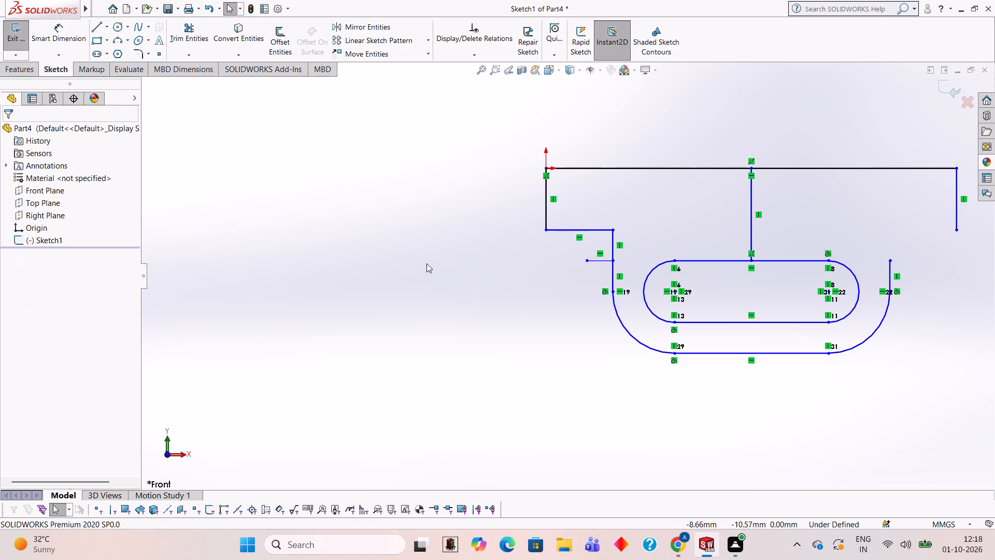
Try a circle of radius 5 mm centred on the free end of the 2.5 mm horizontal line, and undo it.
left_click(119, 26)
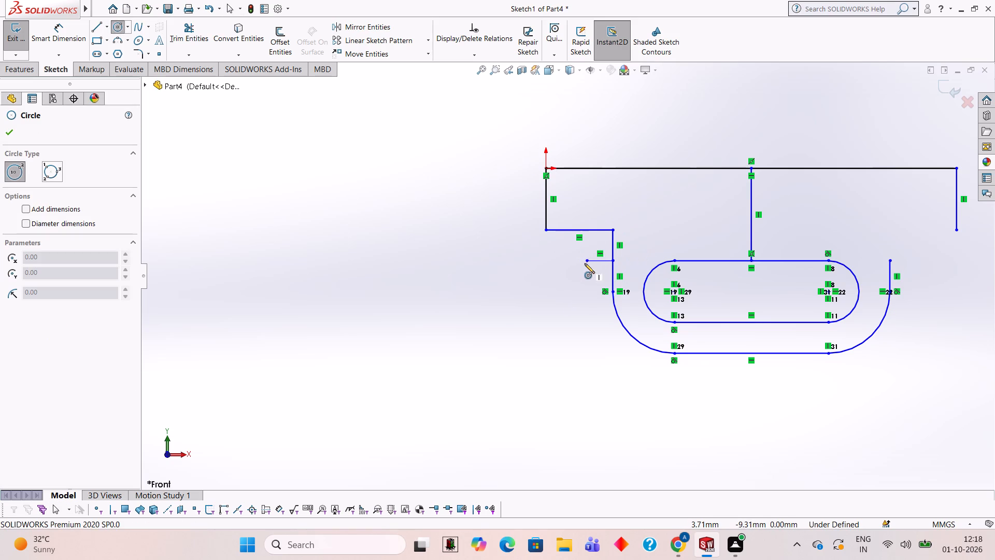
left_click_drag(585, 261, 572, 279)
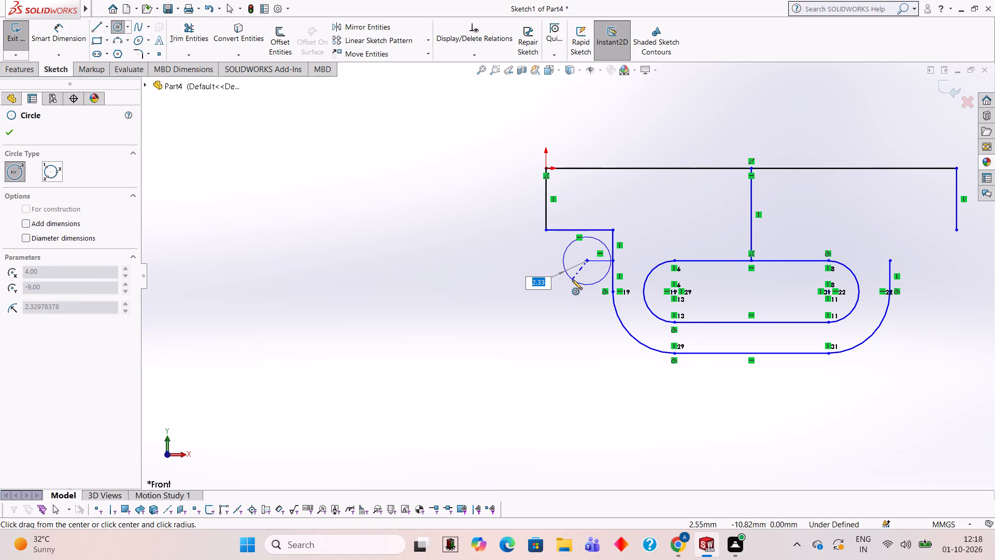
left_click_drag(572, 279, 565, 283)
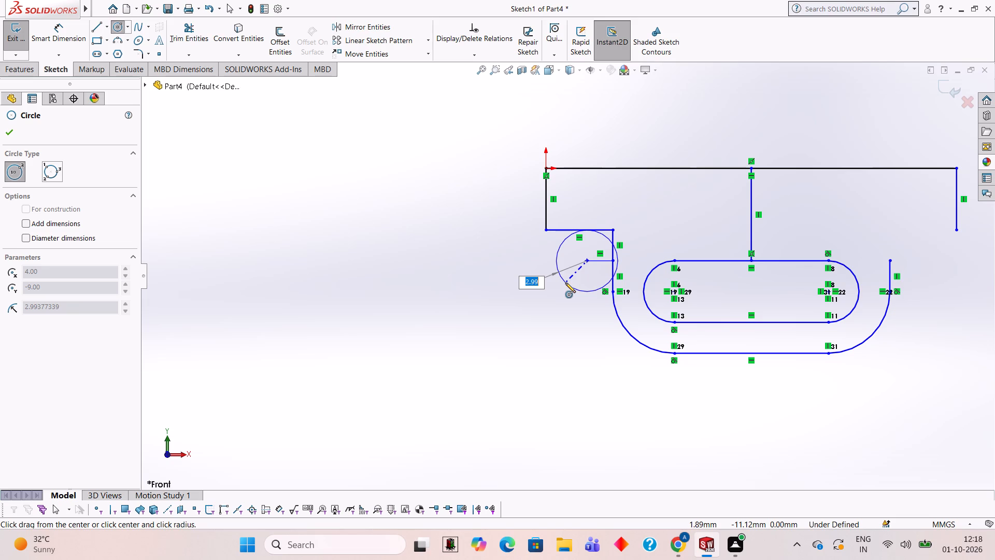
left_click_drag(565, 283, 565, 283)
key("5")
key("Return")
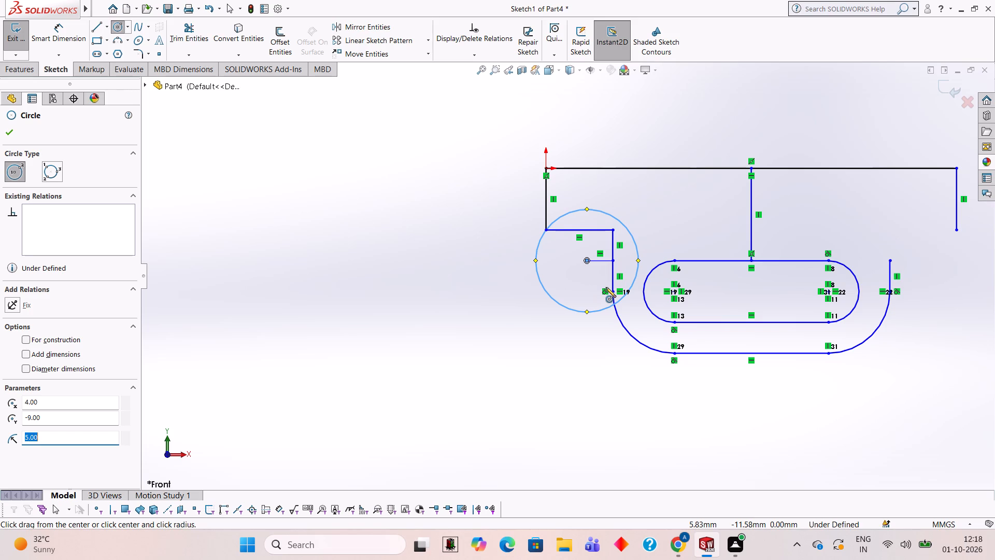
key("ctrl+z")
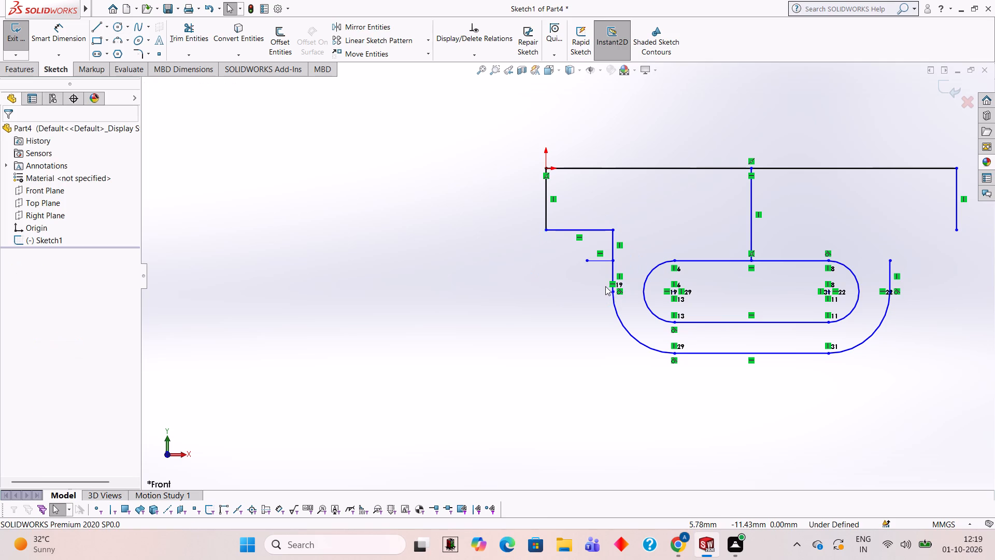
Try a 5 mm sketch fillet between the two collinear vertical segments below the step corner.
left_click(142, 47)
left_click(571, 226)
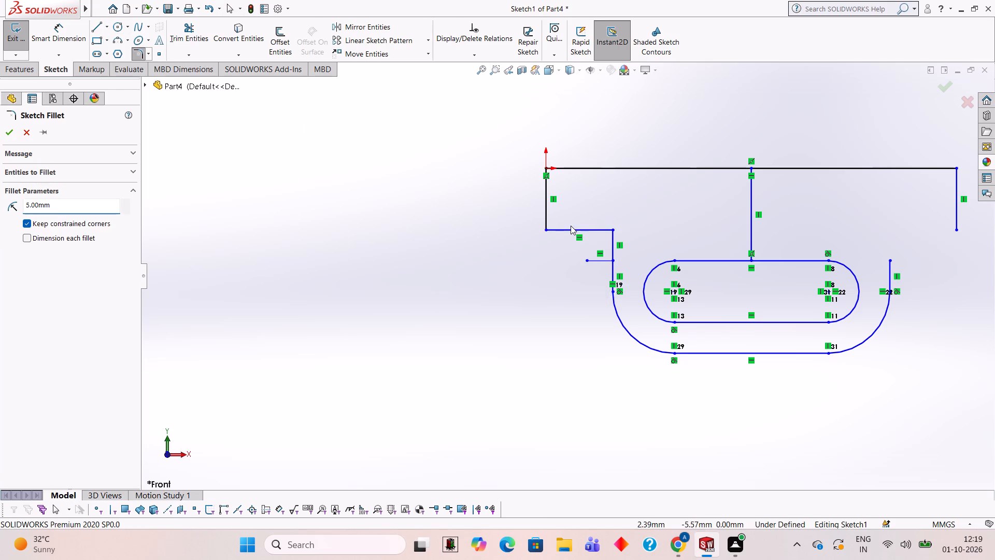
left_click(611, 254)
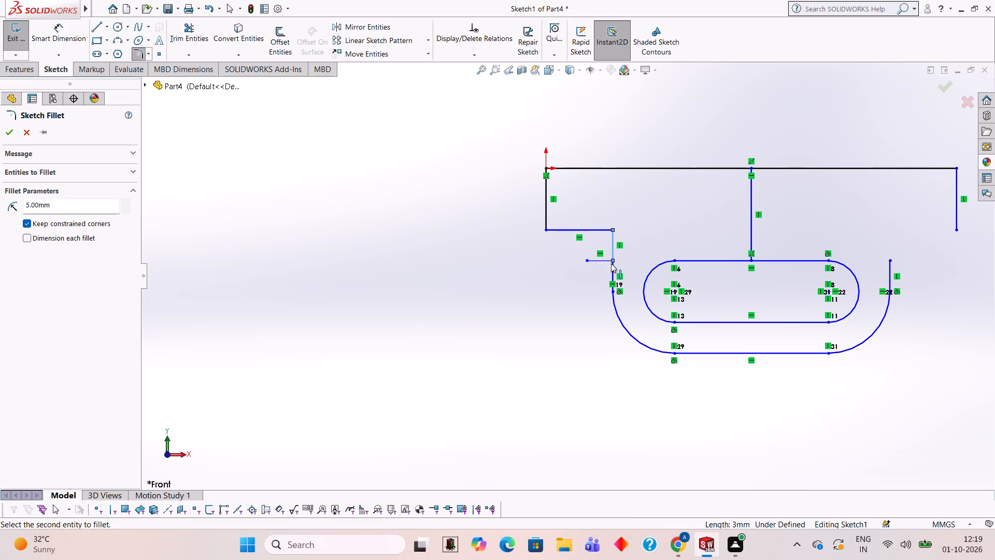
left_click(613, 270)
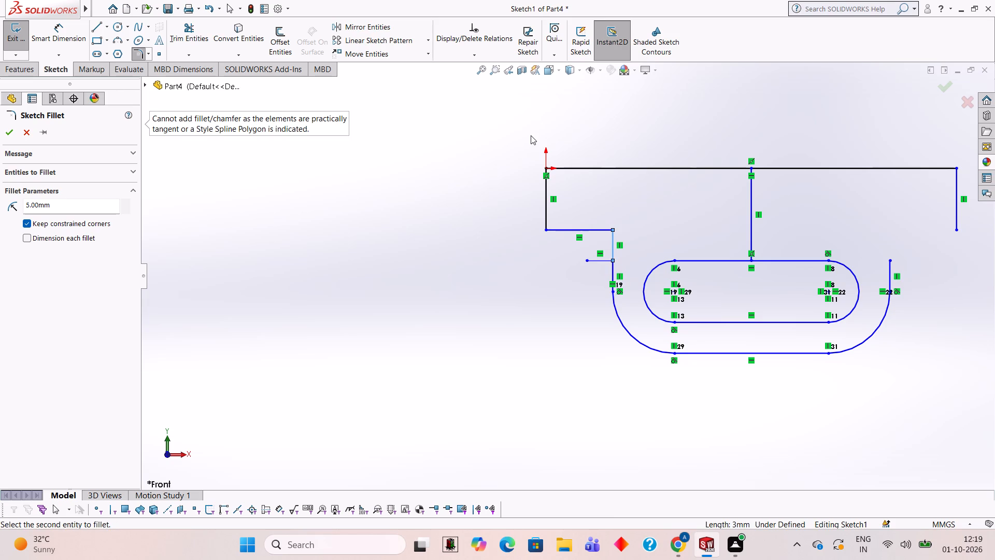
Undo the 2.5 mm horizontal line at the lower end of the step's vertical segment.
key("ctrl+z")
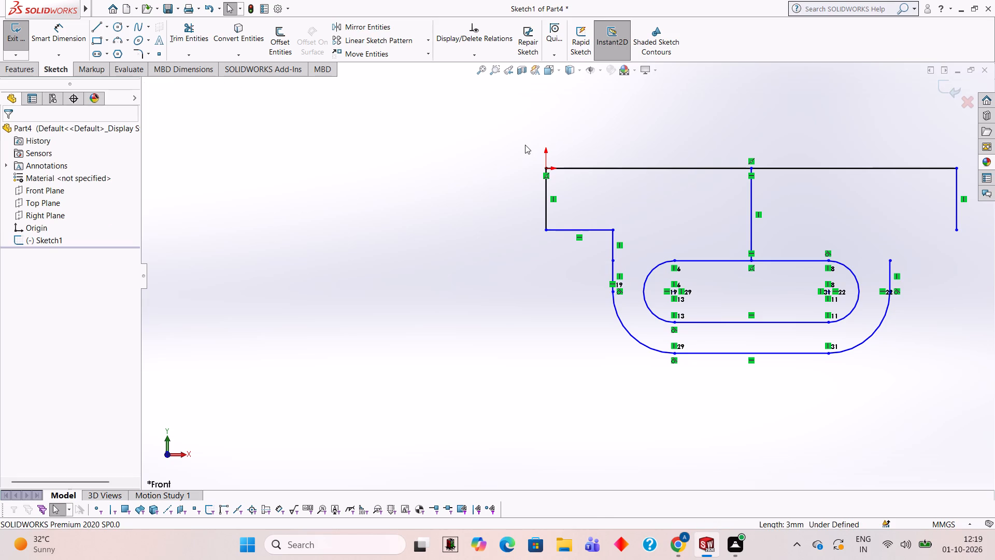
Draw connected lines: about 9 mm up from the step corner, diagonally to the origin-side vertical's lower end, and about 6 mm horizontally toward -X.
left_click(96, 30)
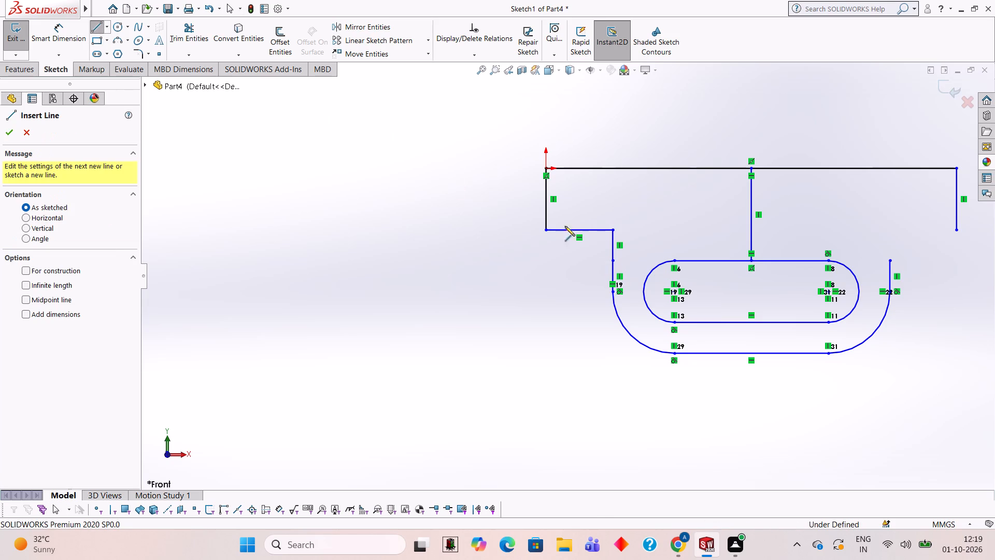
left_click(613, 229)
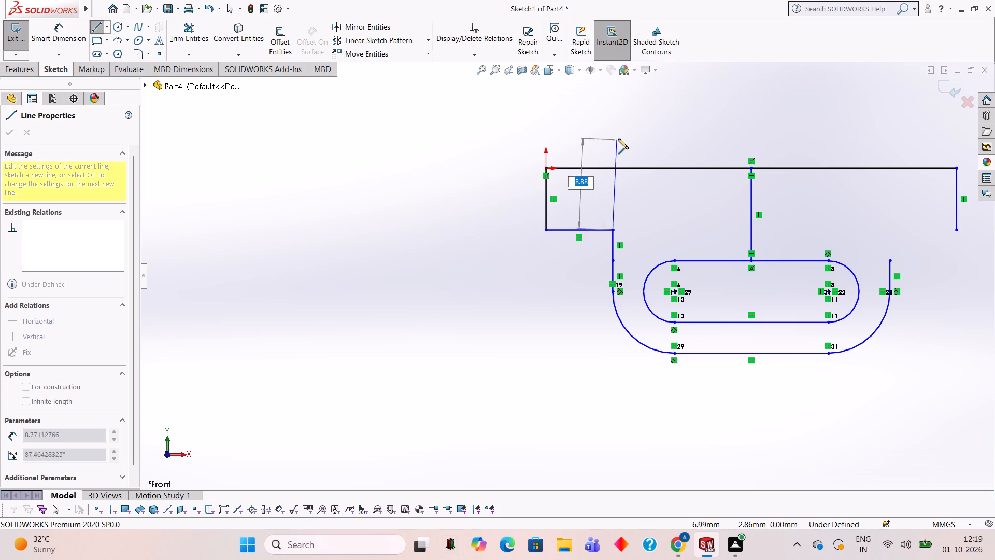
left_click(612, 137)
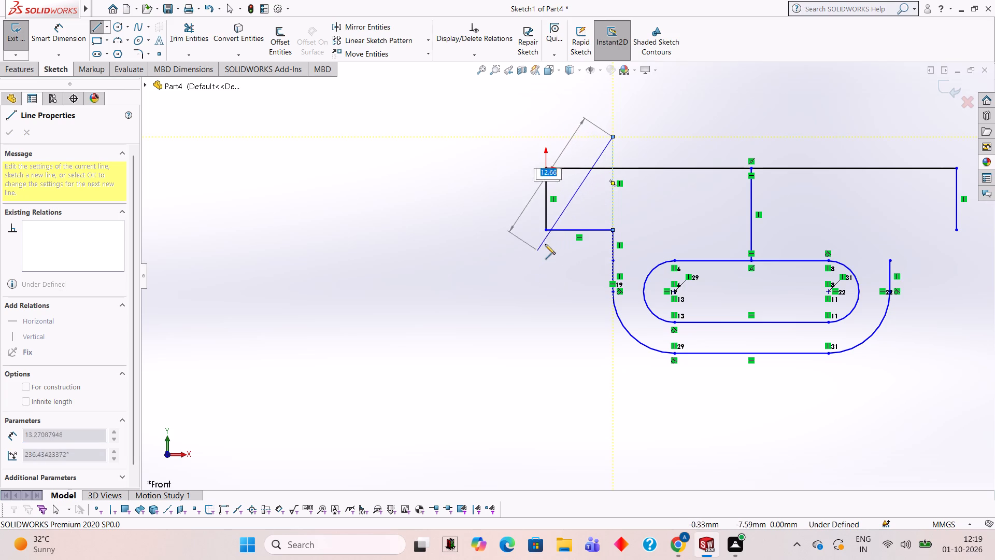
left_click(545, 231)
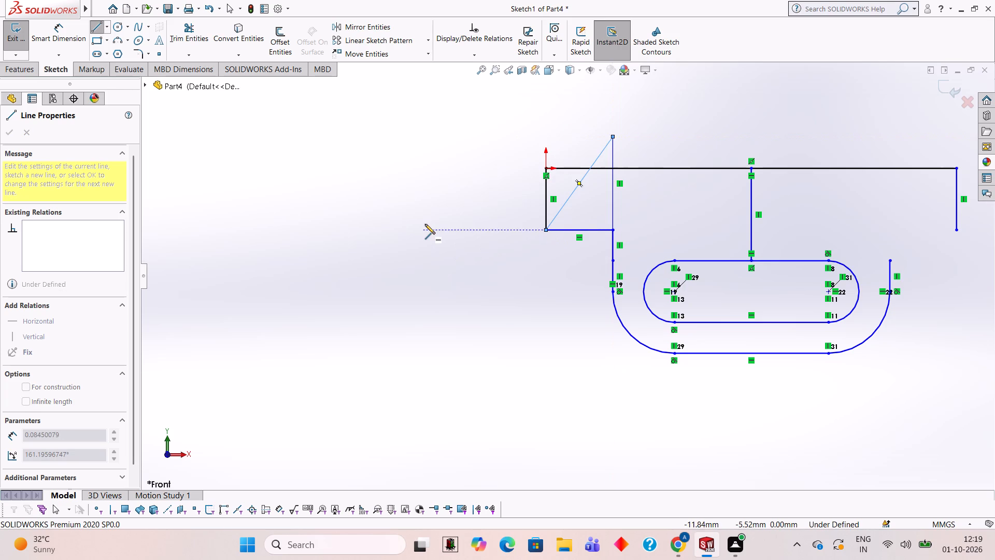
left_click(544, 230)
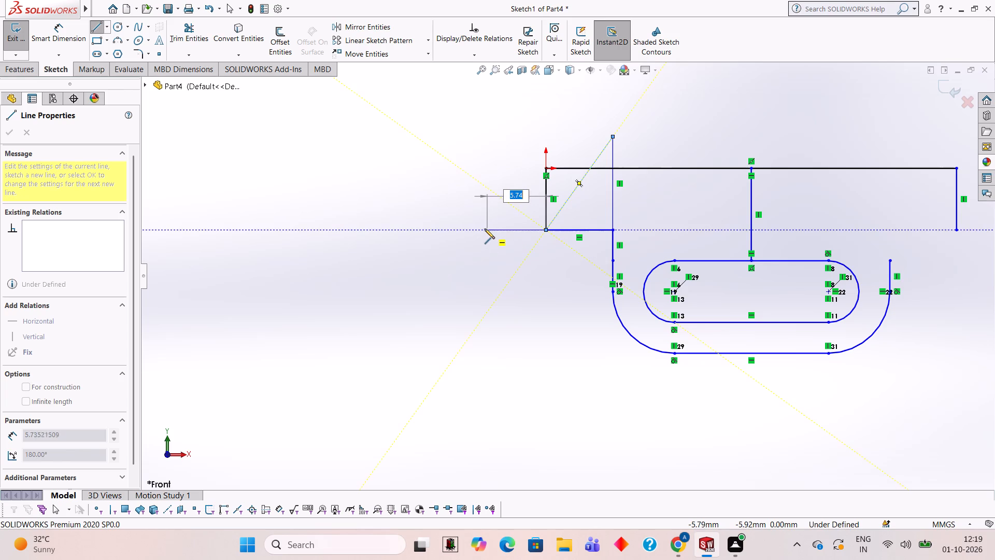
left_click(480, 229)
Trim away both portions of the diagonal line near the origin.
left_click(198, 45)
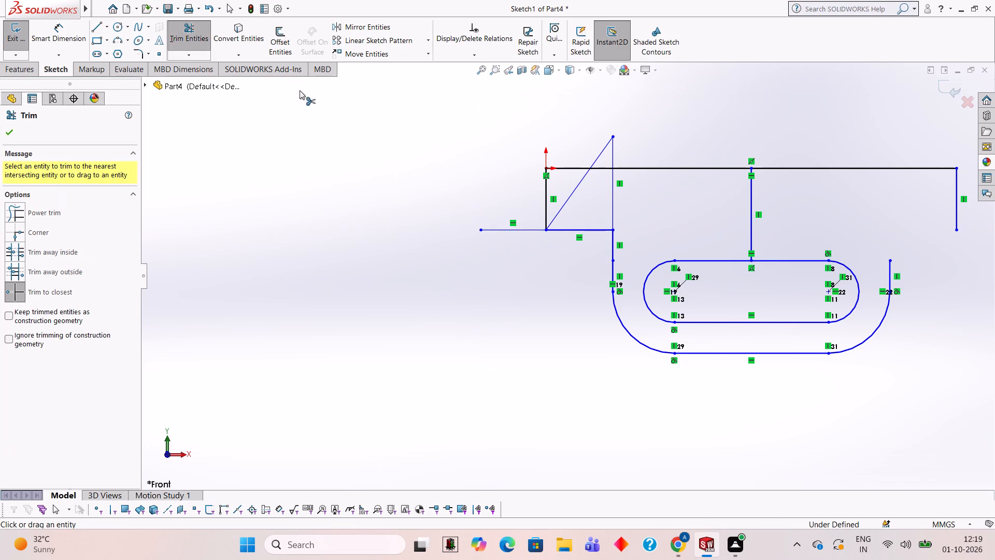
left_click(582, 180)
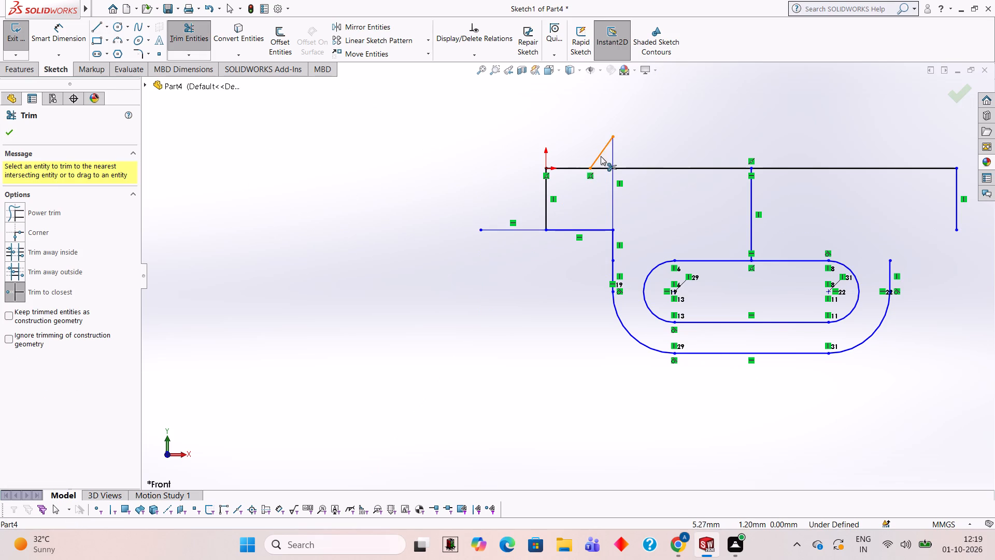
left_click(601, 156)
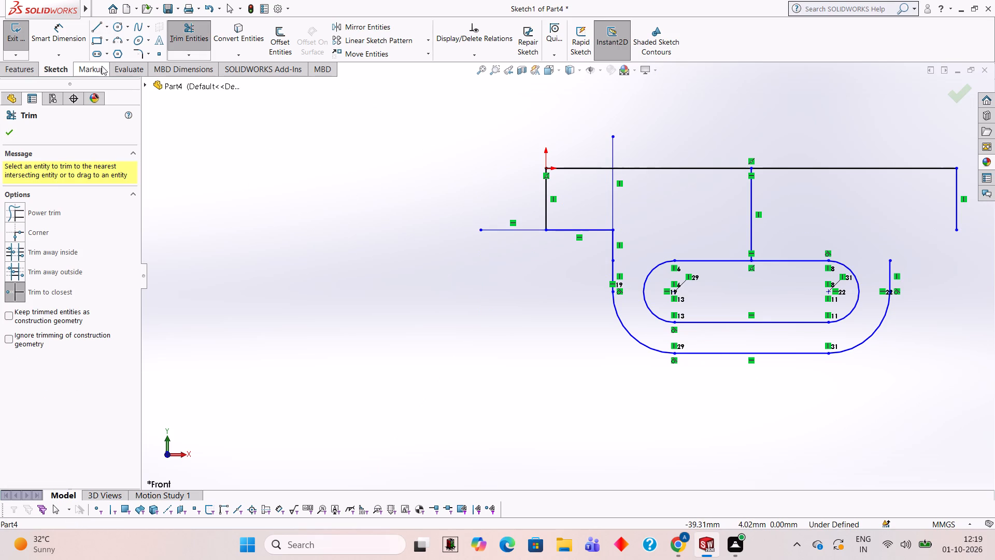
Fillet the step corner between the 6.5 mm horizontal line and the vertical below it with a 5 mm radius.
left_click(140, 50)
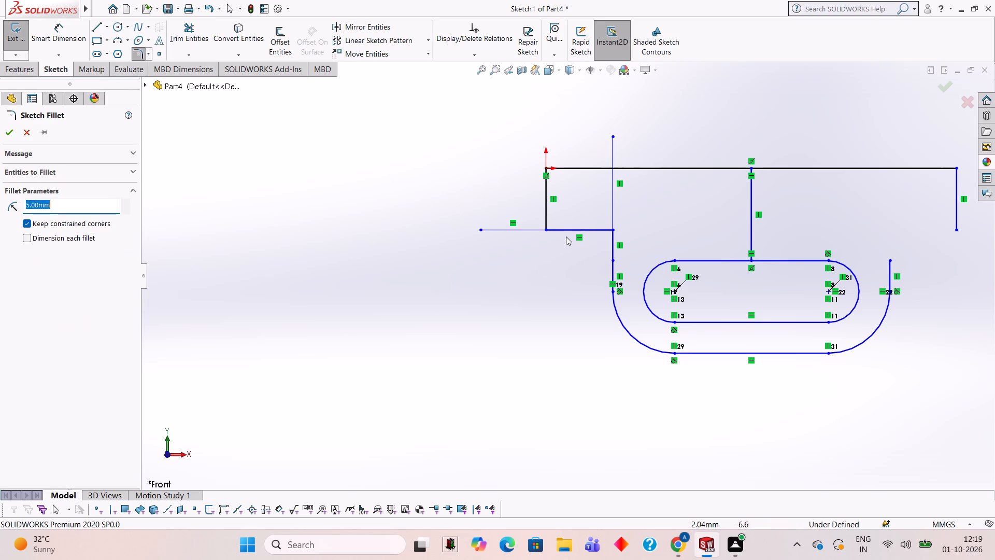
left_click(563, 229)
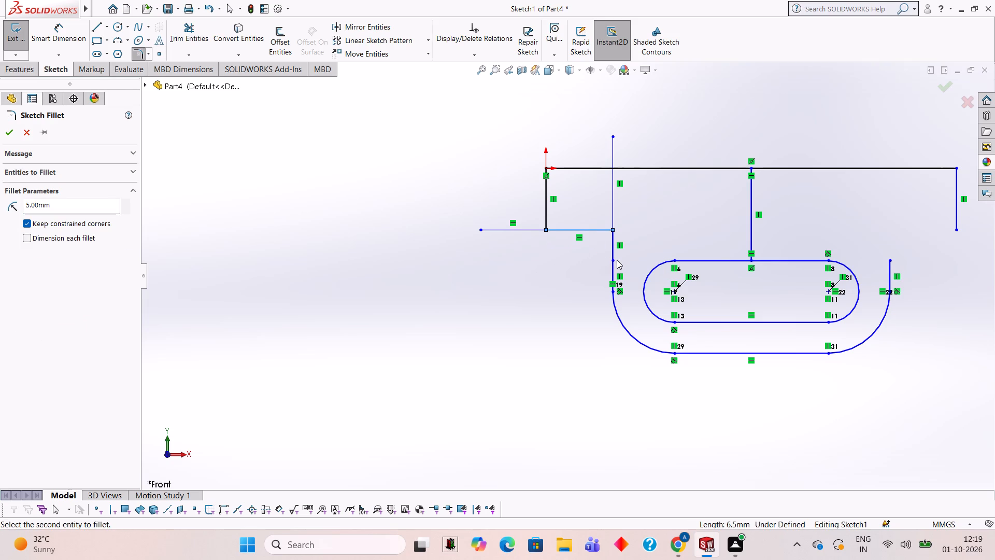
left_click(613, 260)
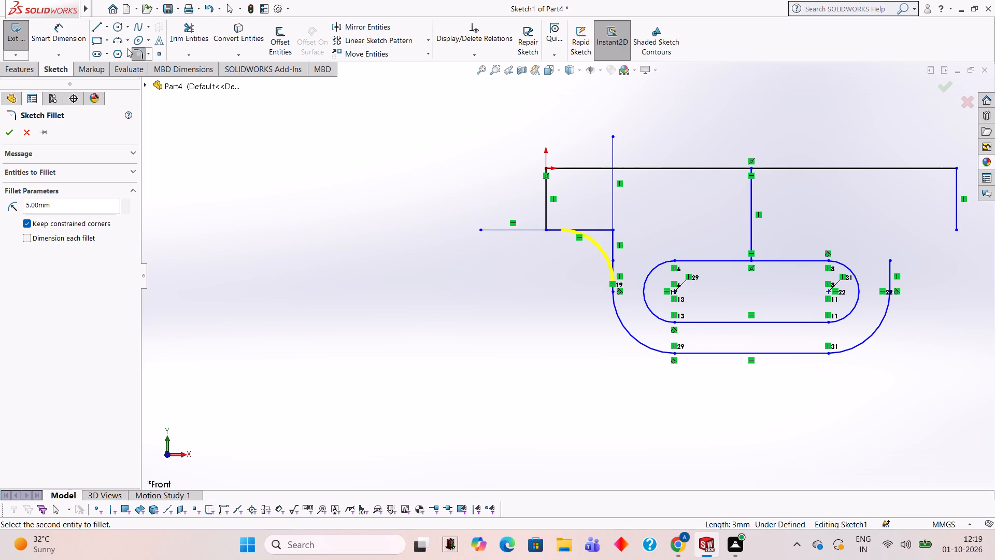
left_click(4, 132)
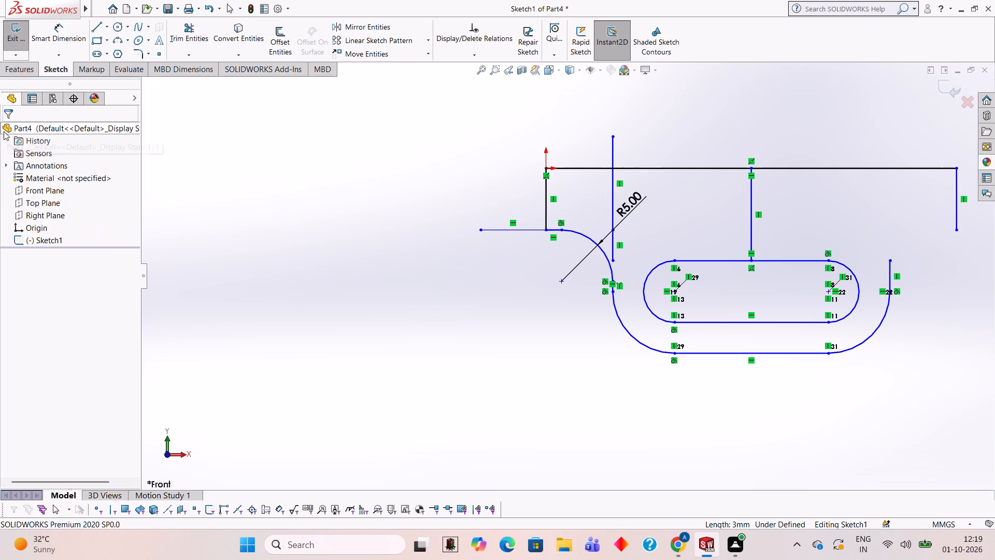
left_click(502, 276)
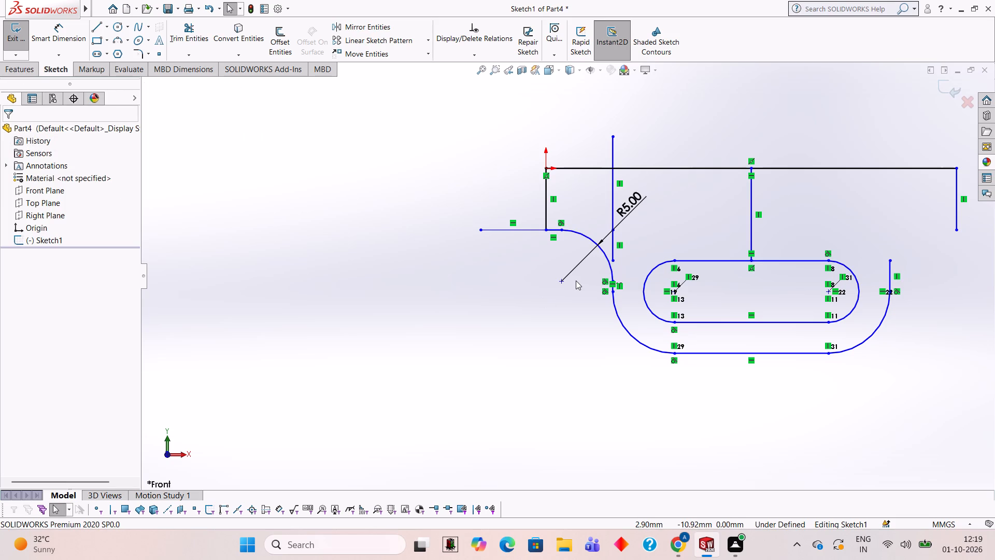
Trim away the leftover vertical pieces above the 5 mm fillet and the horizontal extension beyond the origin-side edge.
left_click(186, 49)
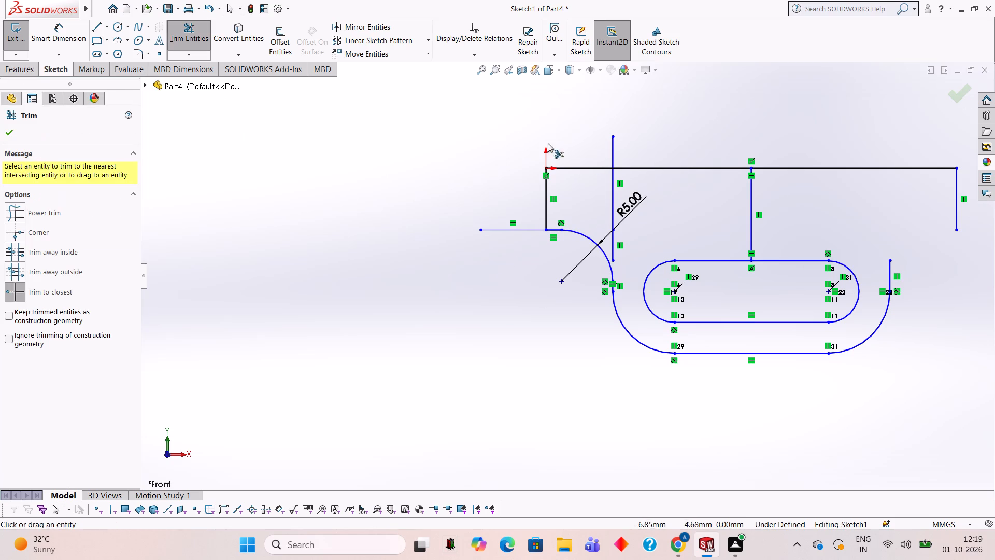
left_click(613, 182)
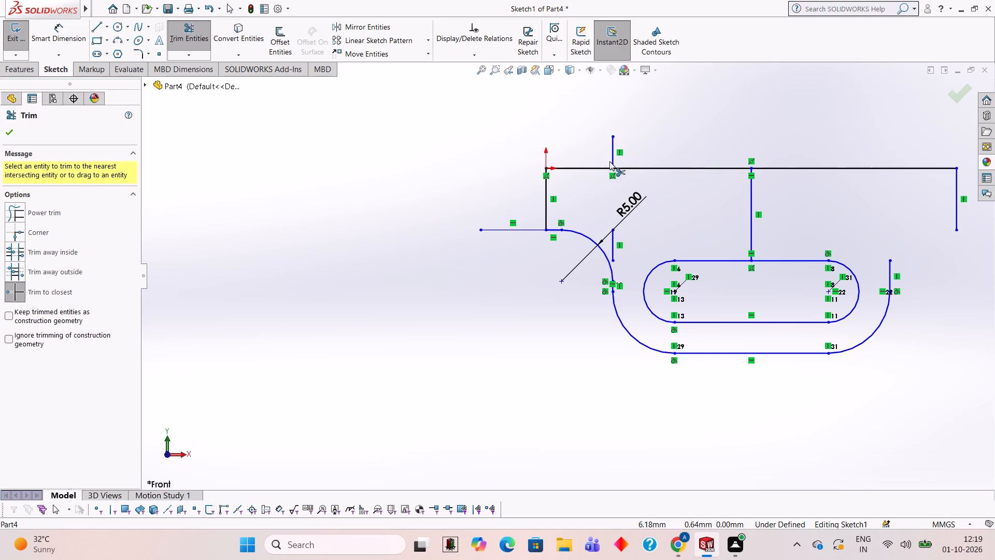
left_click(610, 157)
left_click(610, 237)
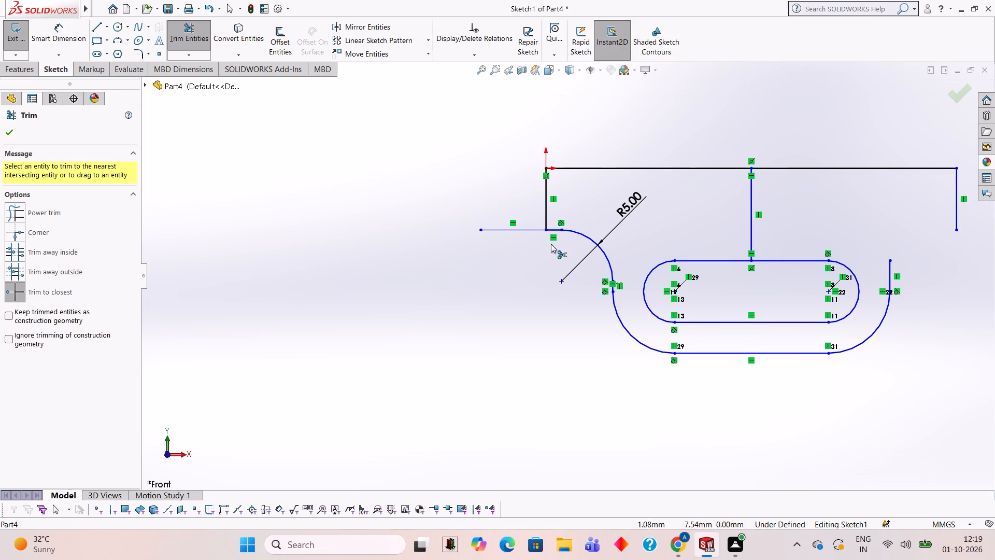
left_click(517, 231)
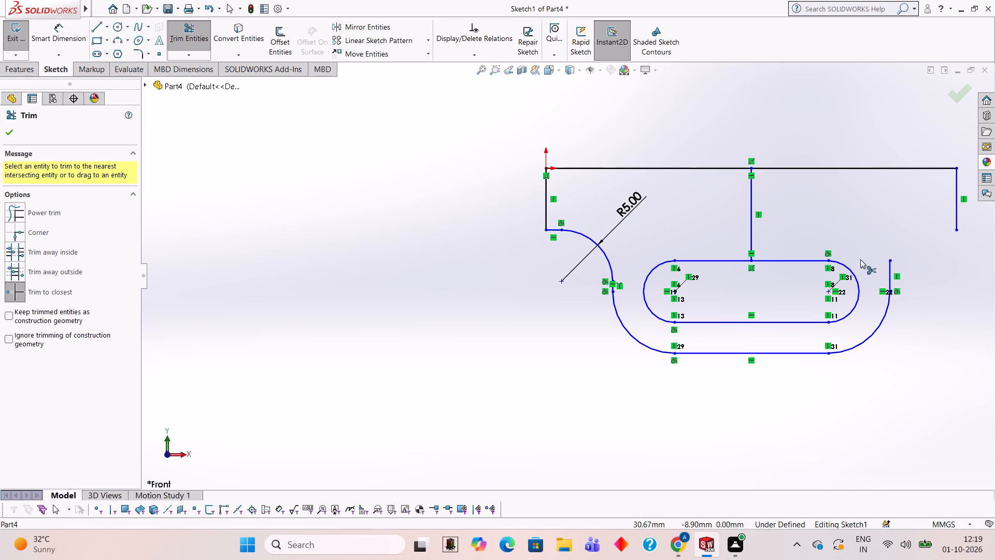
On the +X side, draw connected lines about 12 mm up from the outline's free end, diagonally to the outer vertical's lower end, and about 12 mm toward -X.
scroll(994, 252, "up", 5)
scroll(981, 251, "down", 3)
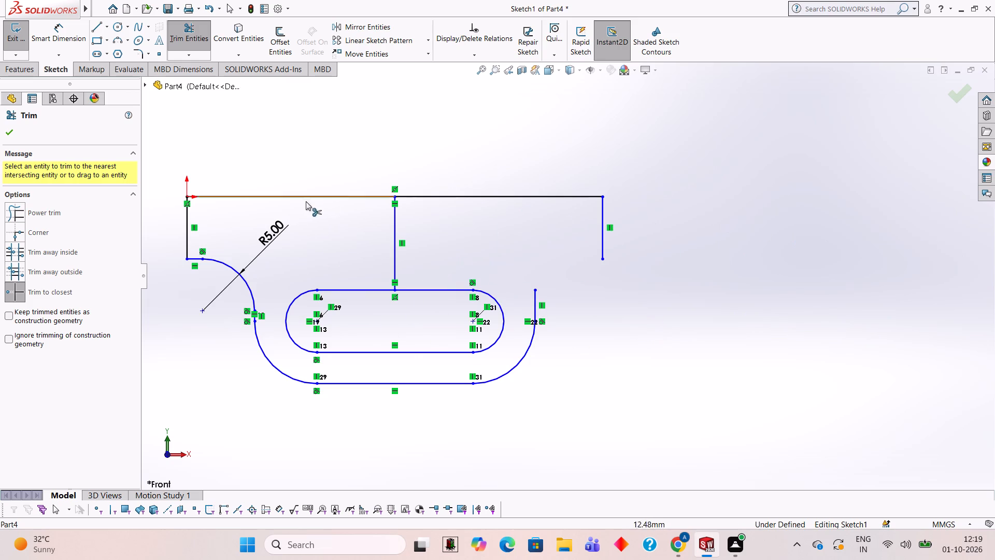
left_click(103, 30)
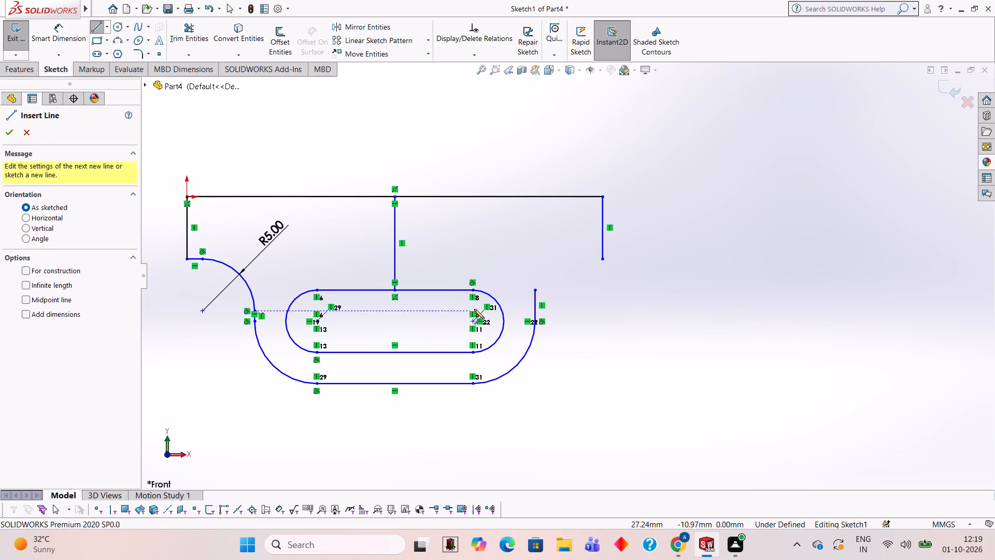
left_click(532, 289)
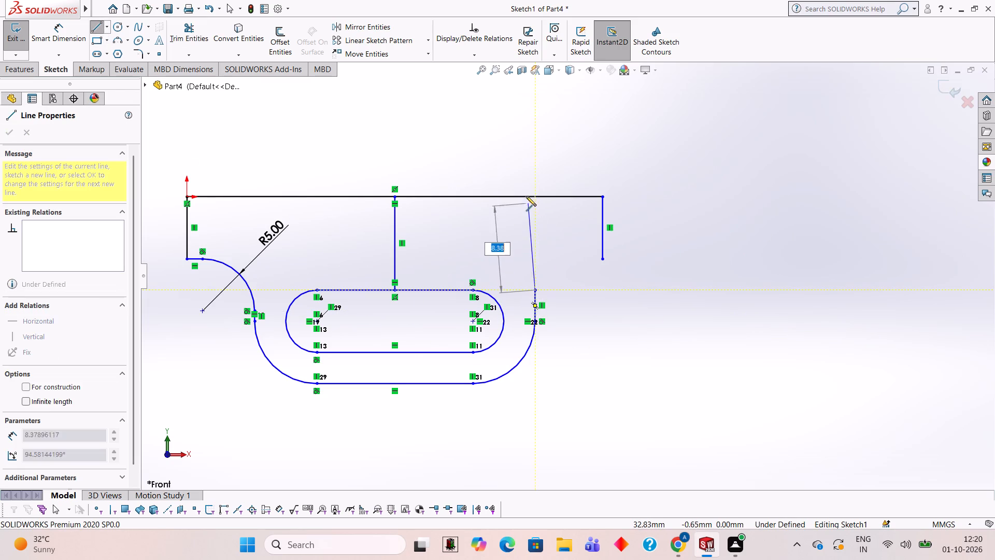
left_click(537, 166)
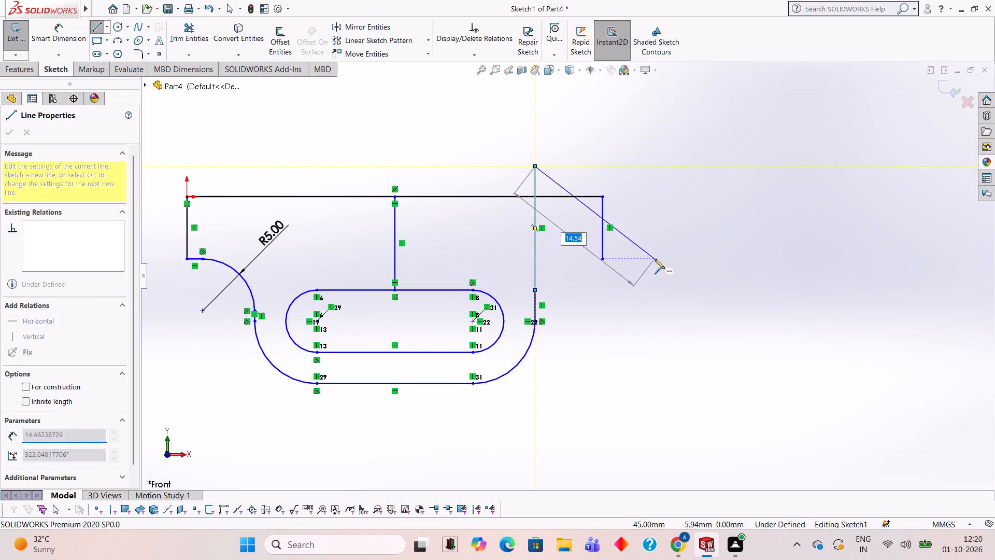
left_click(602, 259)
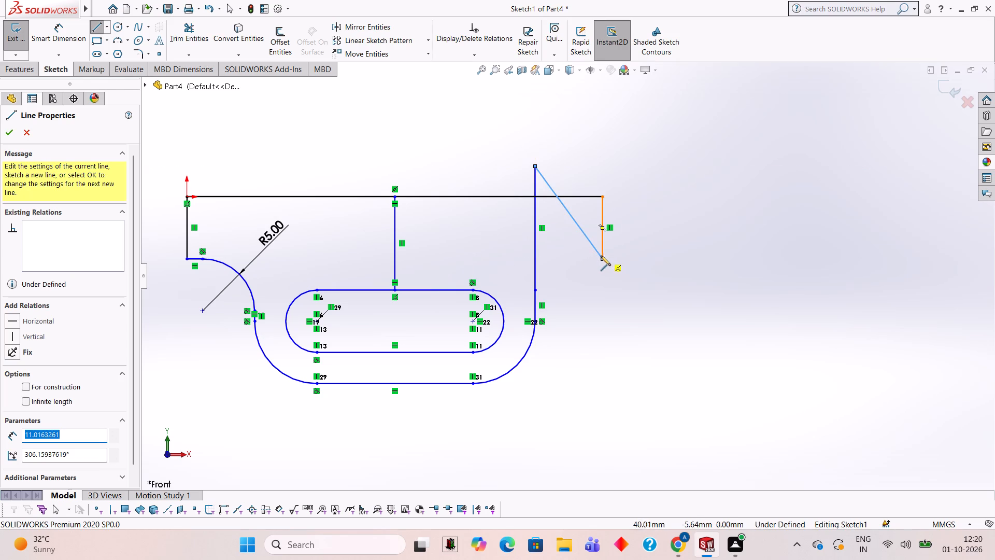
left_click(600, 257)
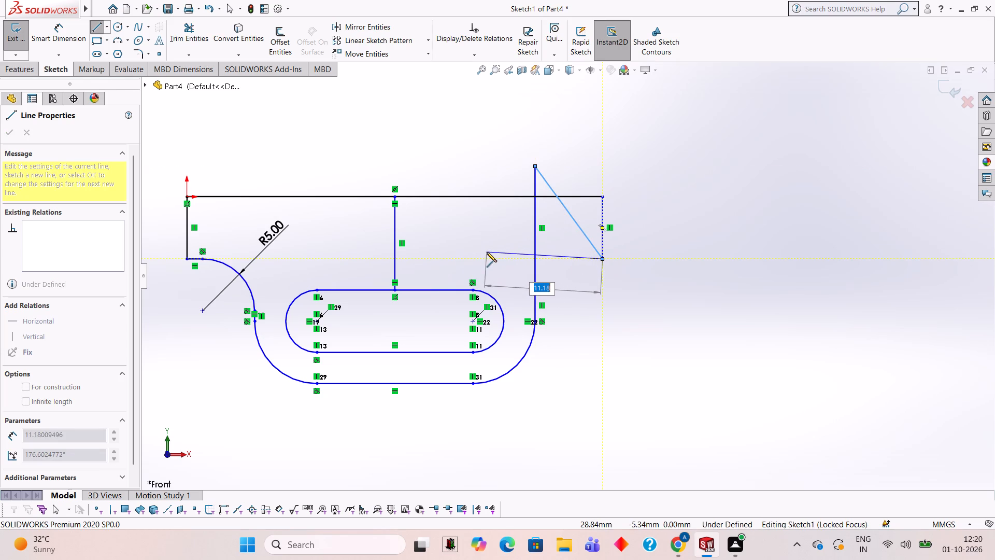
left_click(480, 259)
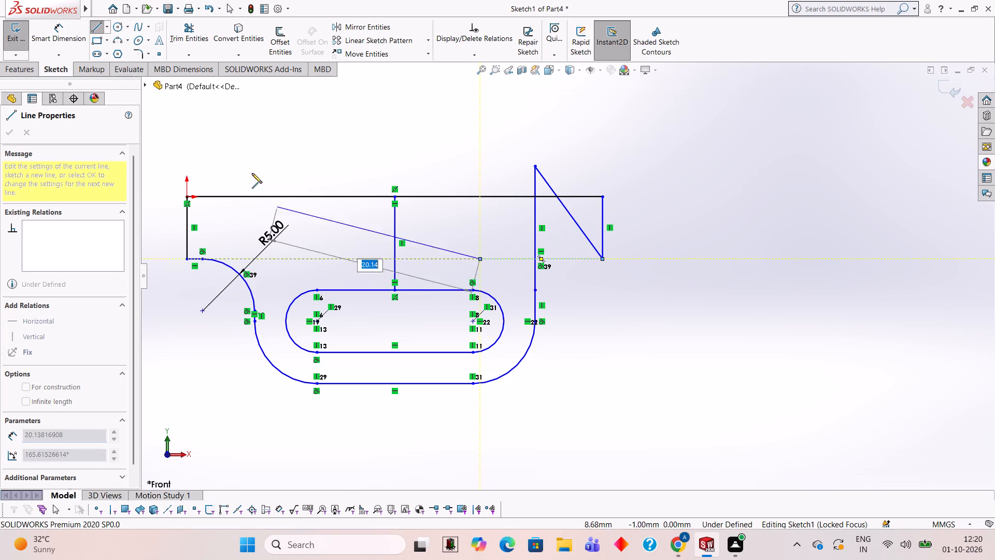
Trim away the +X side vertical and diagonal portions that extend above the top horizontal line.
left_click(176, 46)
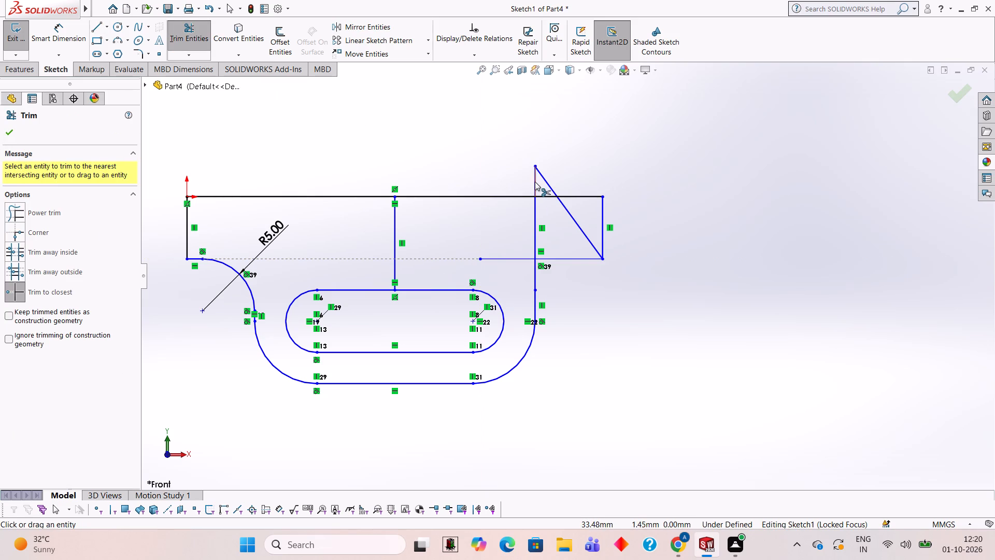
left_click(534, 181)
left_click(547, 181)
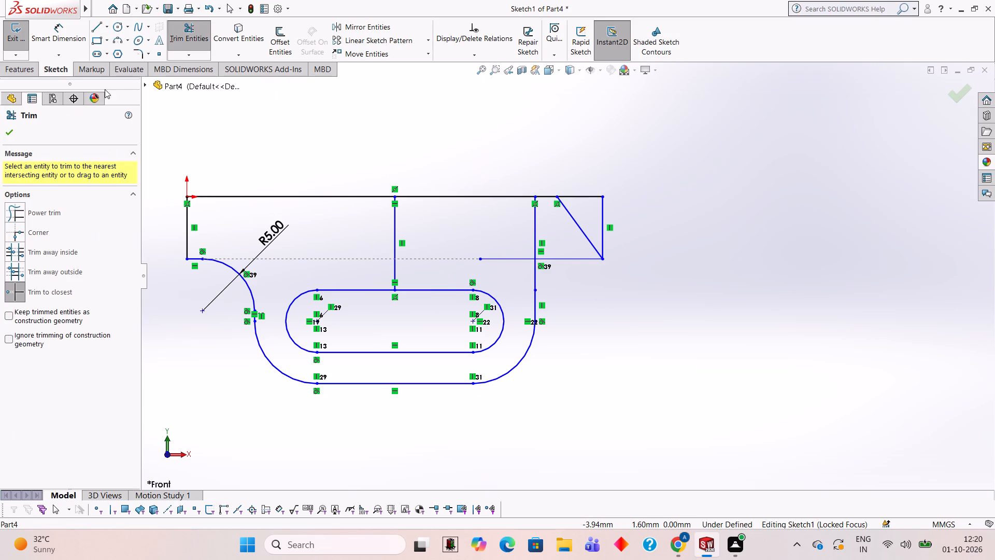
Fillet the +X step corner between the outer horizontal line and the vertical below it with a 5 mm radius.
left_click(139, 52)
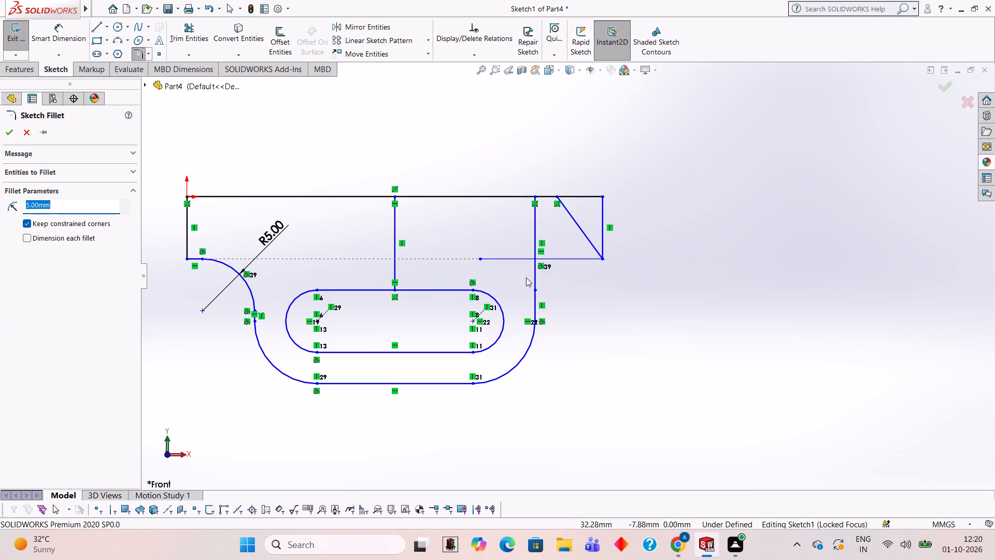
left_click(535, 300)
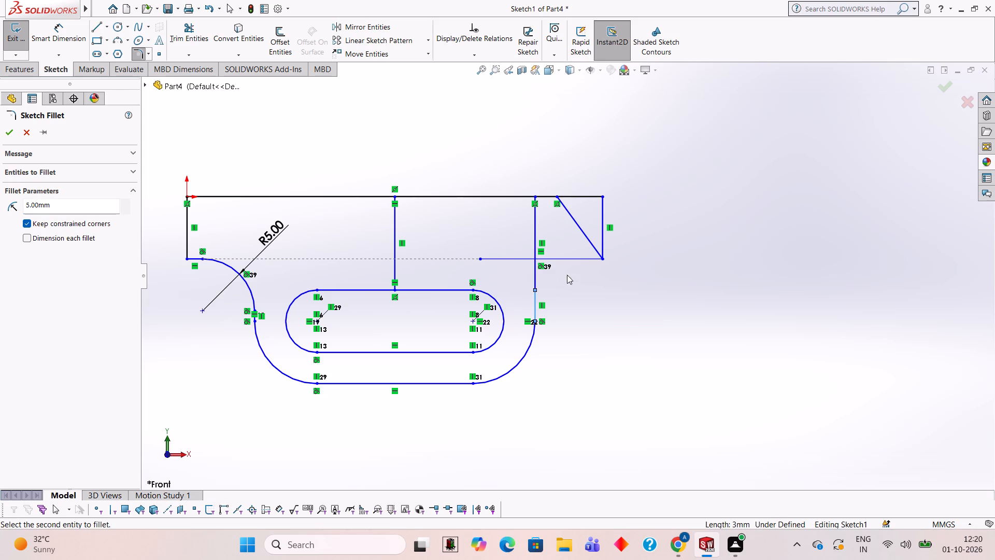
left_click(577, 259)
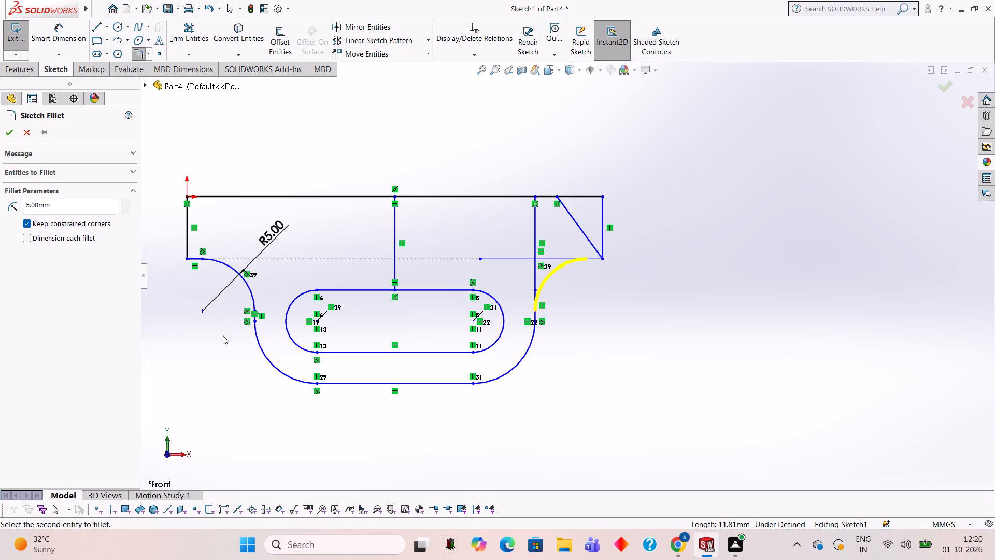
left_click(13, 131)
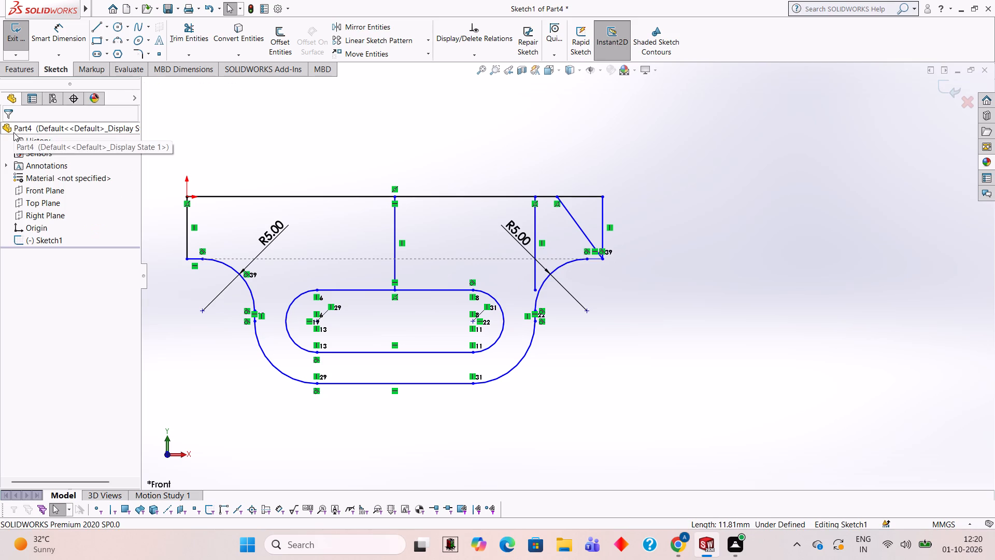
Trim away the leftover vertical and diagonal beside the +X fillet, plus the central vertical joining the top line and slot.
left_click(190, 33)
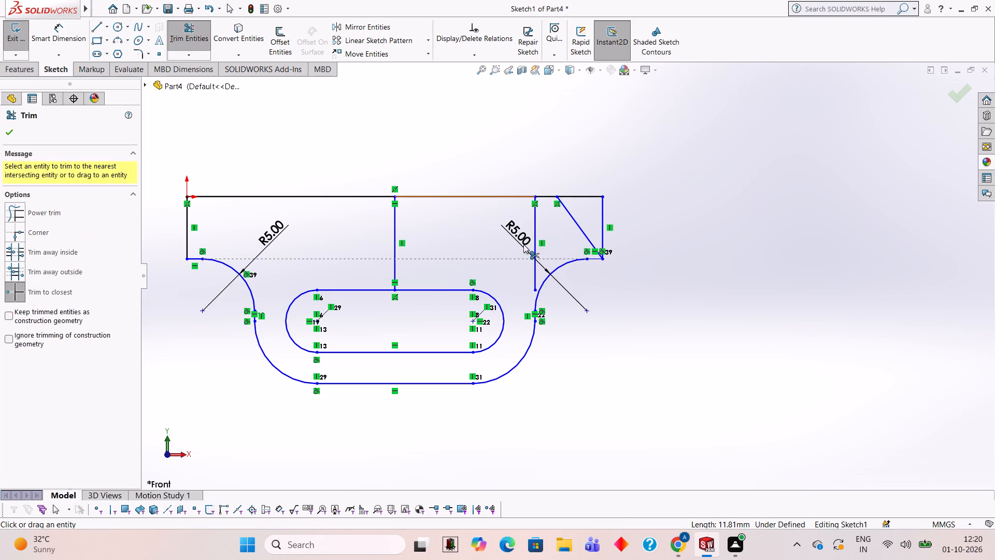
left_click(533, 232)
left_click(577, 220)
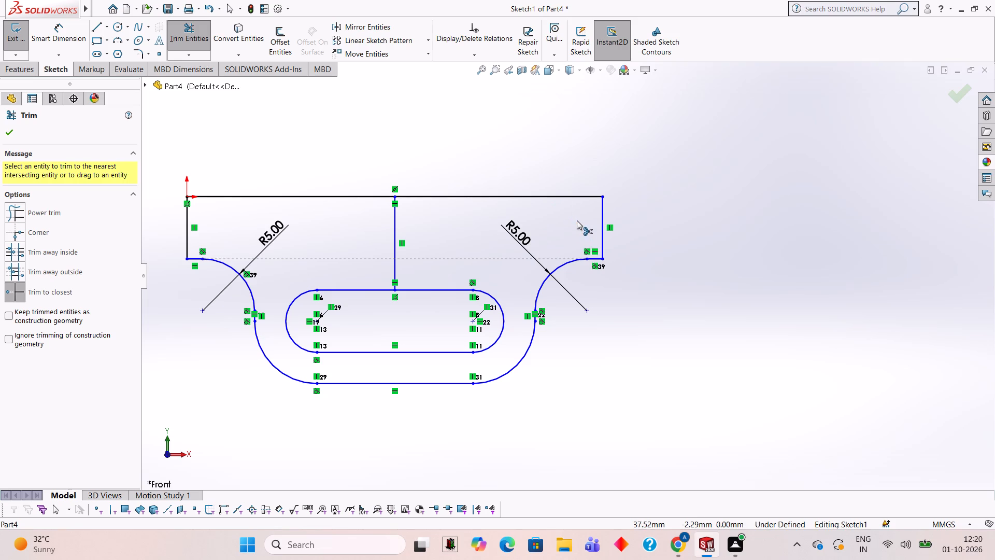
scroll(330, 272, "up", 1)
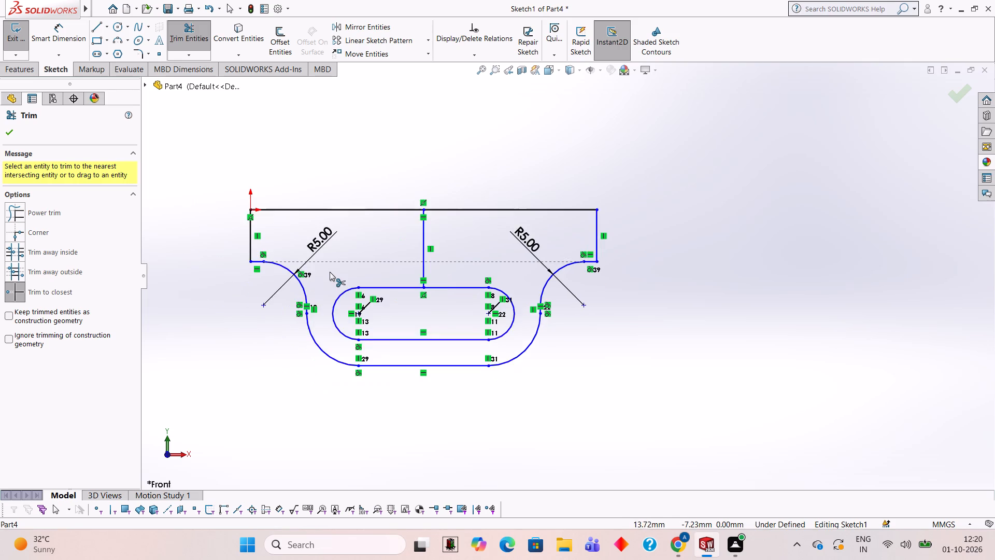
scroll(336, 272, "down", 1)
left_click(455, 241)
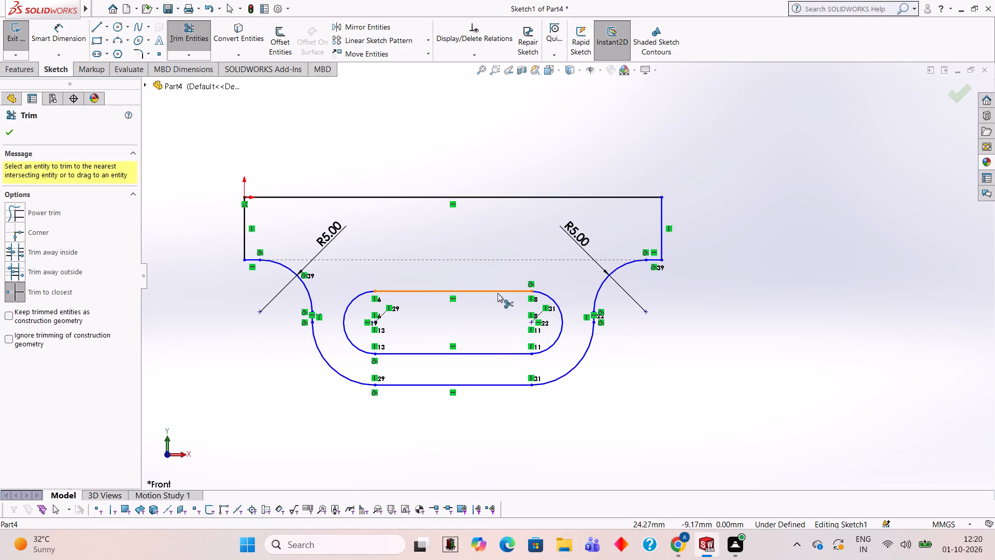
Trim away the whole central slot, removing both end arcs and both straight sides.
left_click(550, 346)
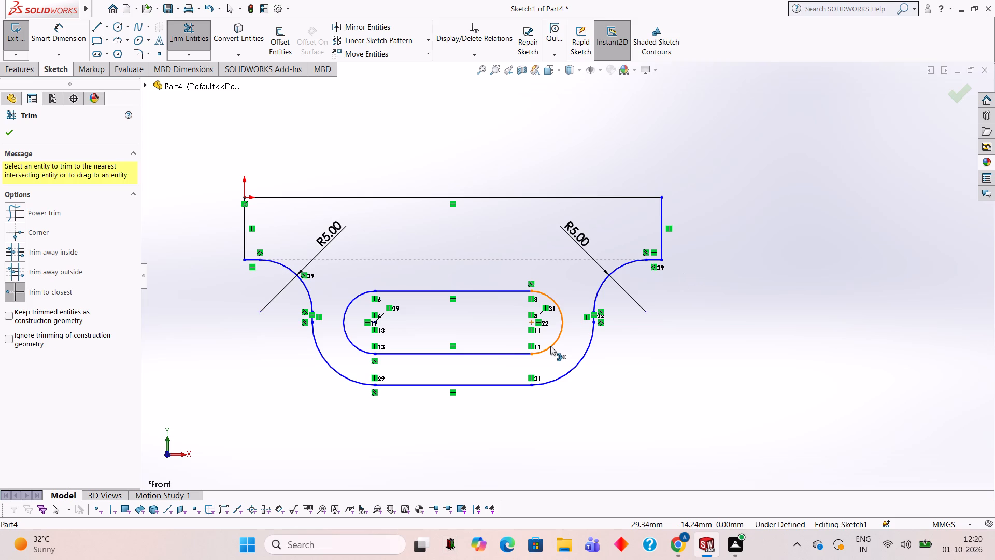
left_click(503, 354)
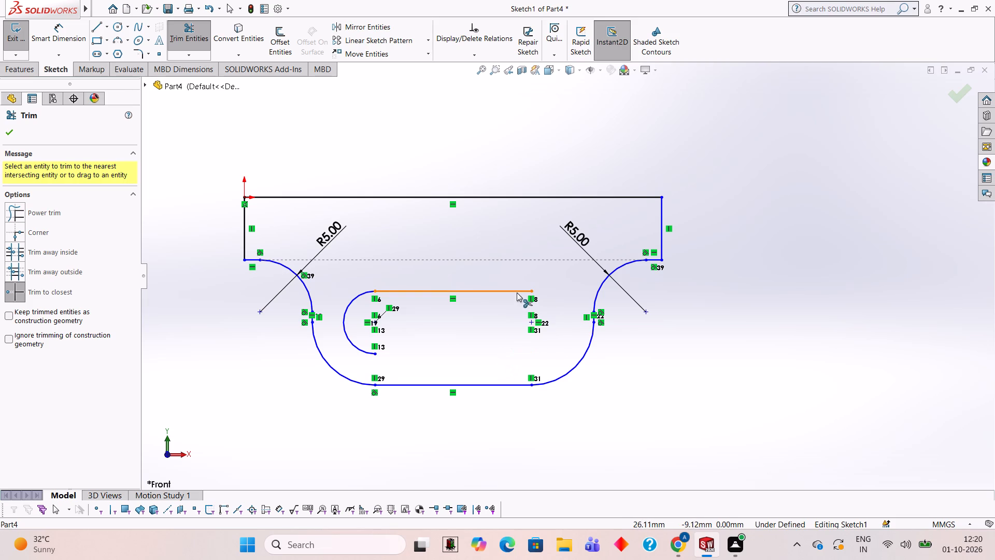
left_click(517, 292)
left_click(359, 299)
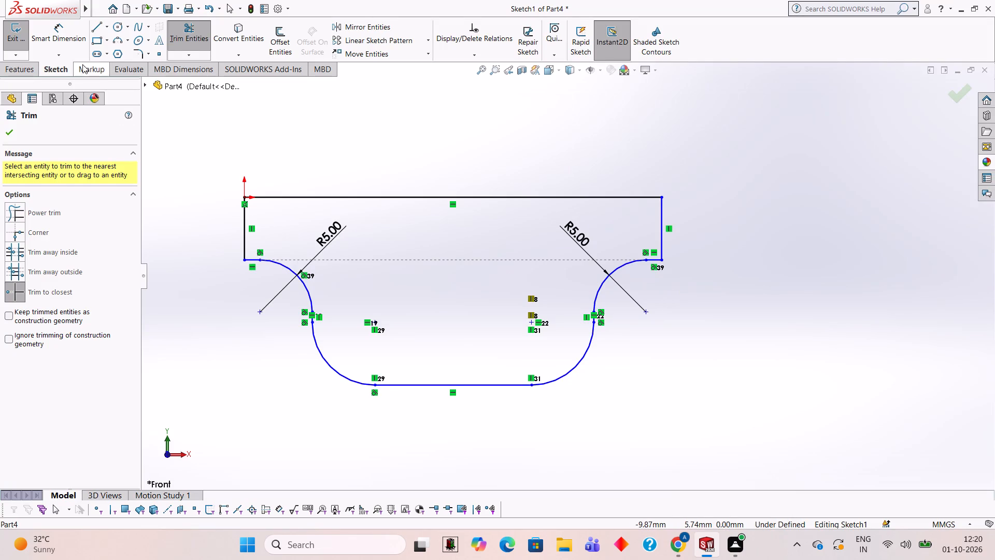
Dimension the profile's overall height between the top and bottom horizontal lines, and the length of the outer vertical on the +X side.
left_click(78, 47)
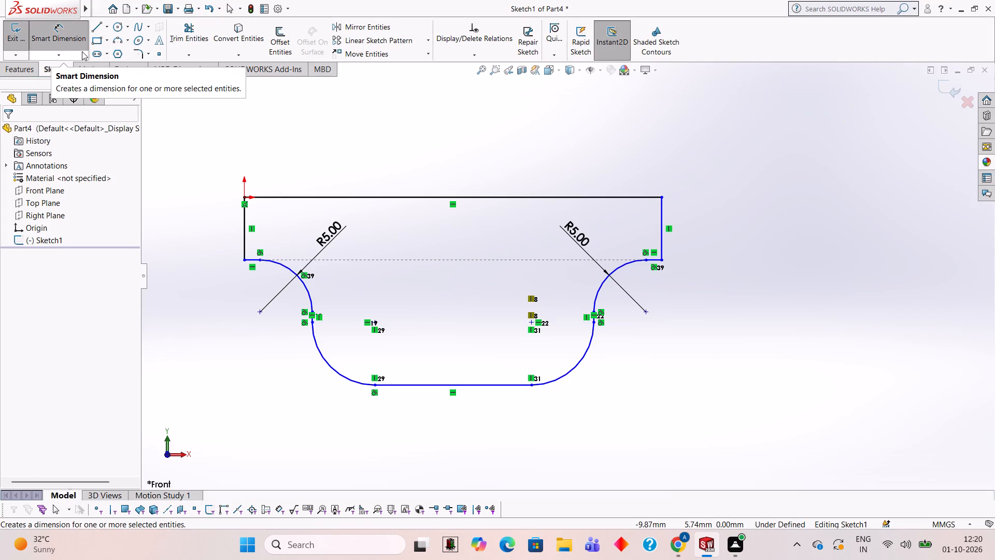
left_click(586, 197)
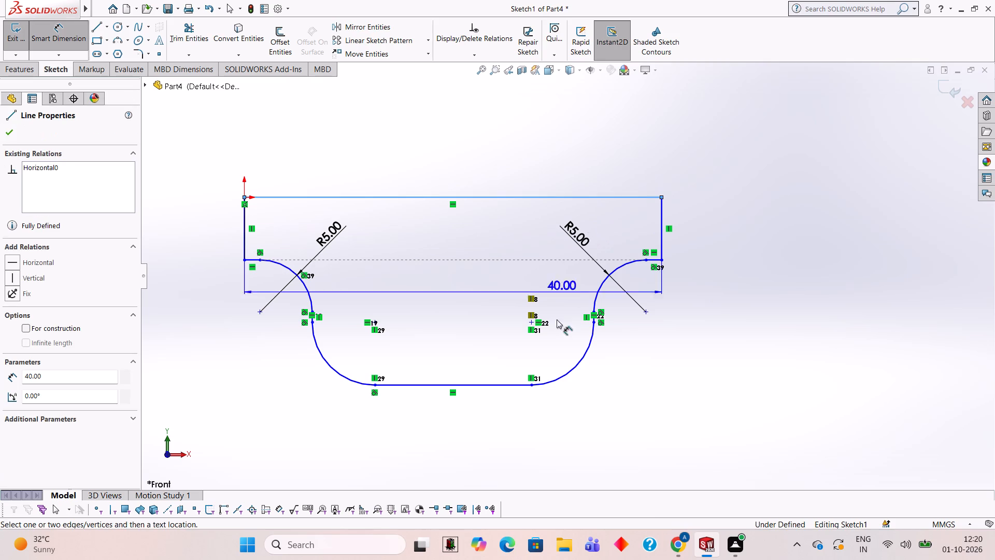
left_click(502, 383)
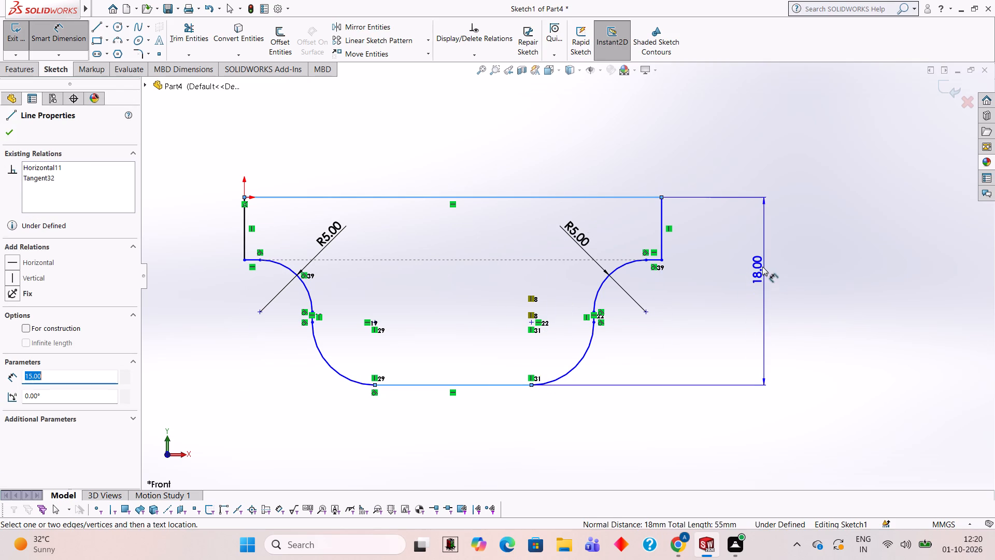
left_click(759, 254)
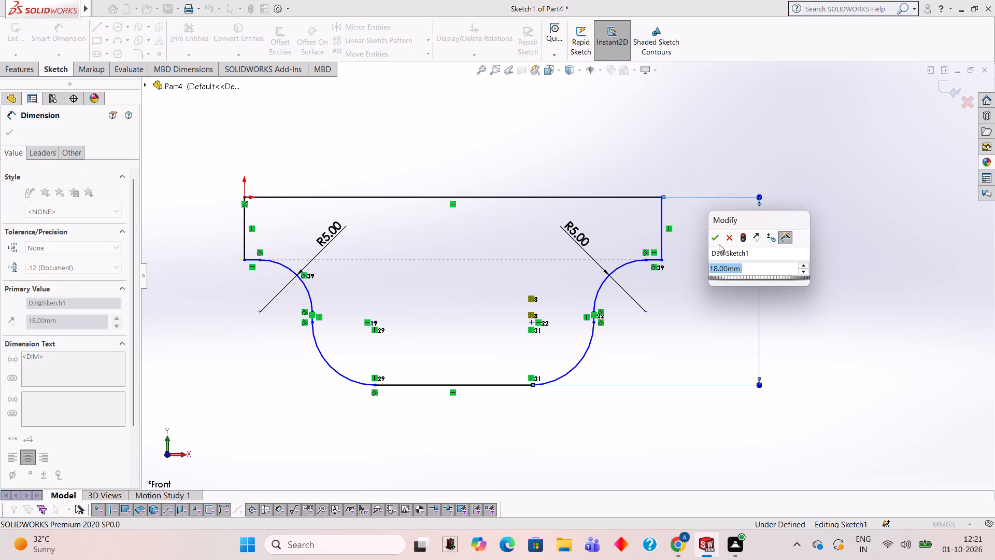
left_click(715, 236)
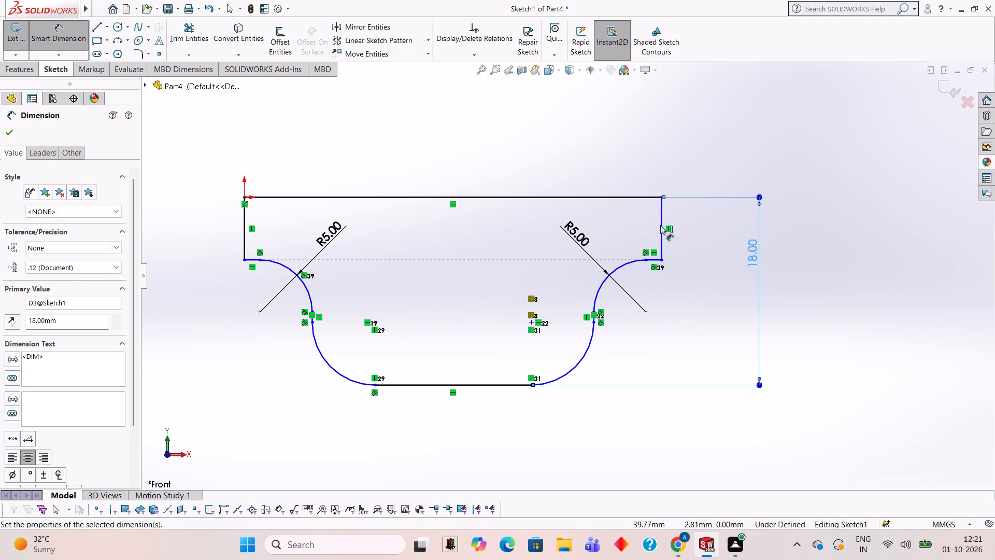
left_click(661, 223)
left_click(727, 227)
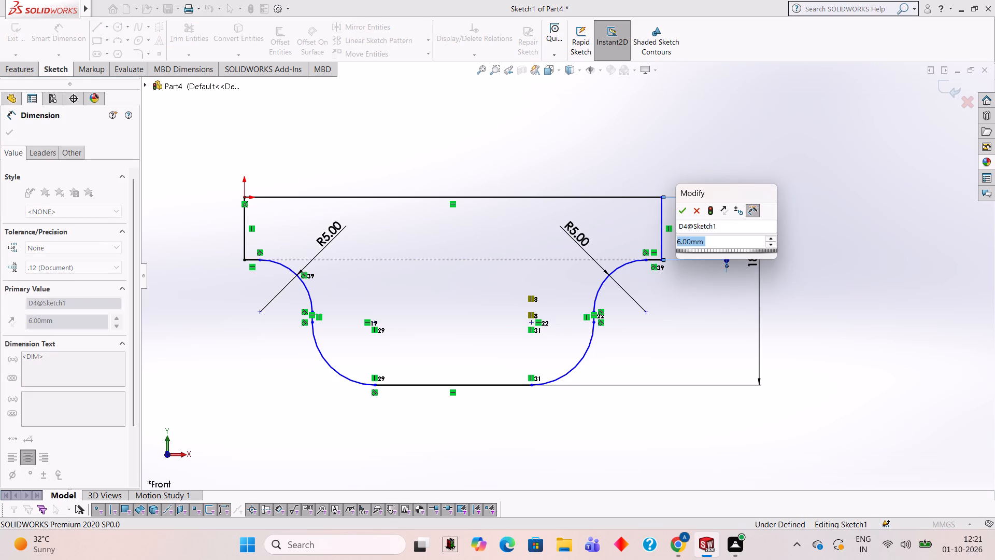
left_click(680, 214)
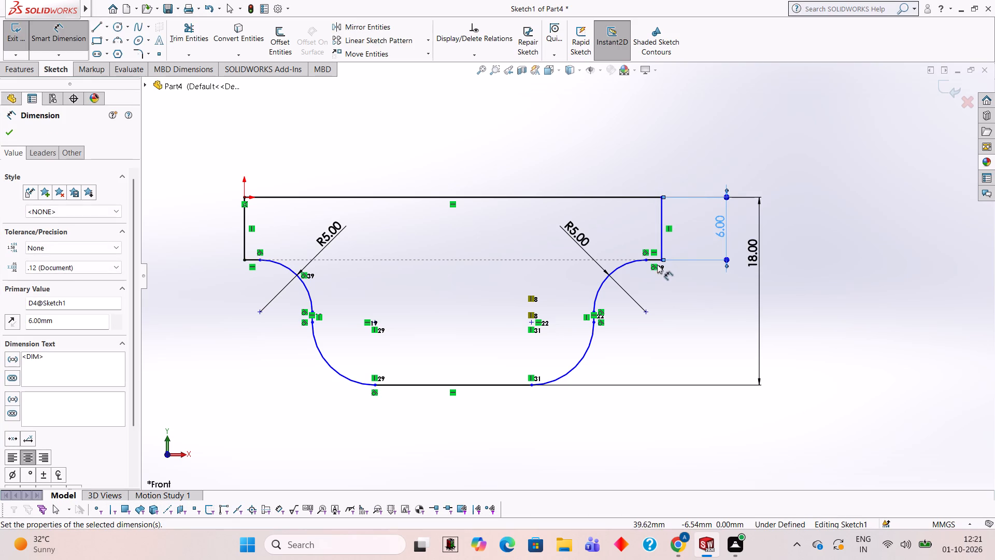
Add a driven radius dimension to the upper +X fillet and a driving radius dimension to the lower +X corner arc.
left_click(617, 270)
left_click(692, 331)
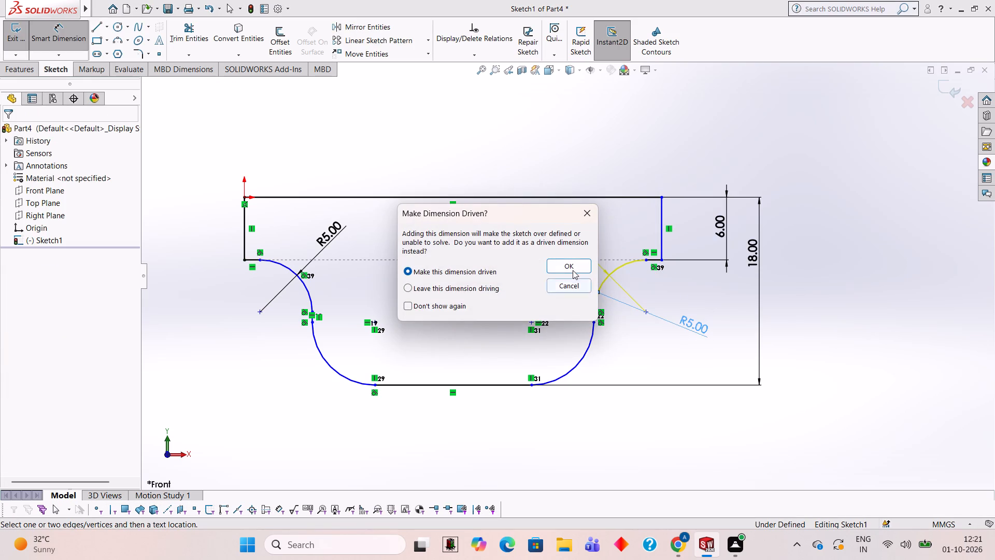
left_click(571, 261)
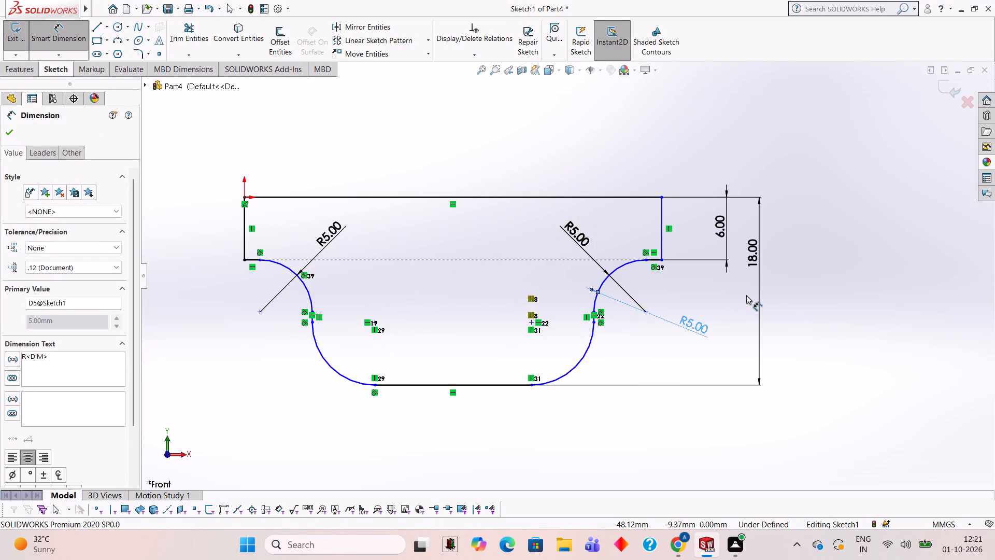
left_click(577, 363)
left_click(662, 365)
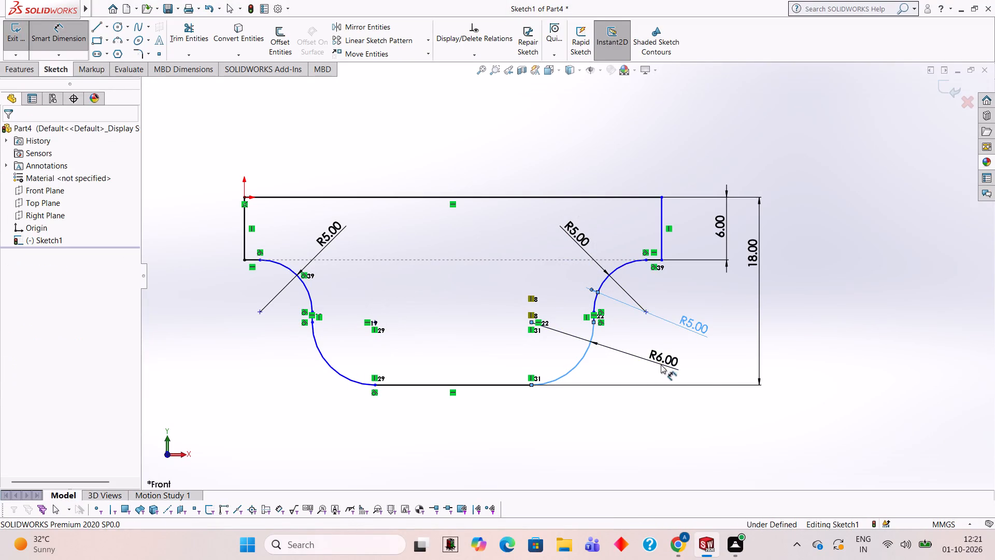
left_click(615, 352)
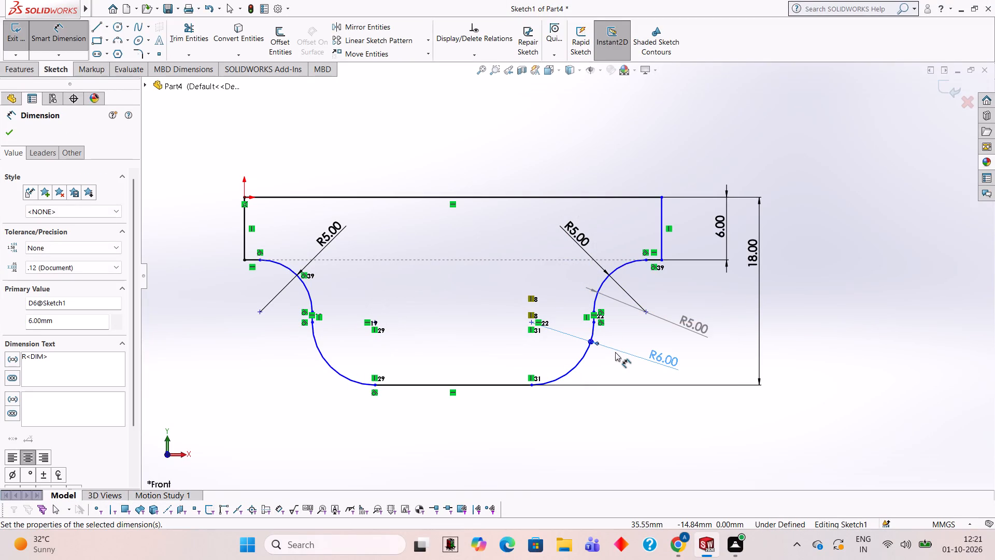
Dimension the horizontal distance from the bottom line's +X end to the outer vertical's lower end, and the top line's full length.
left_click(531, 384)
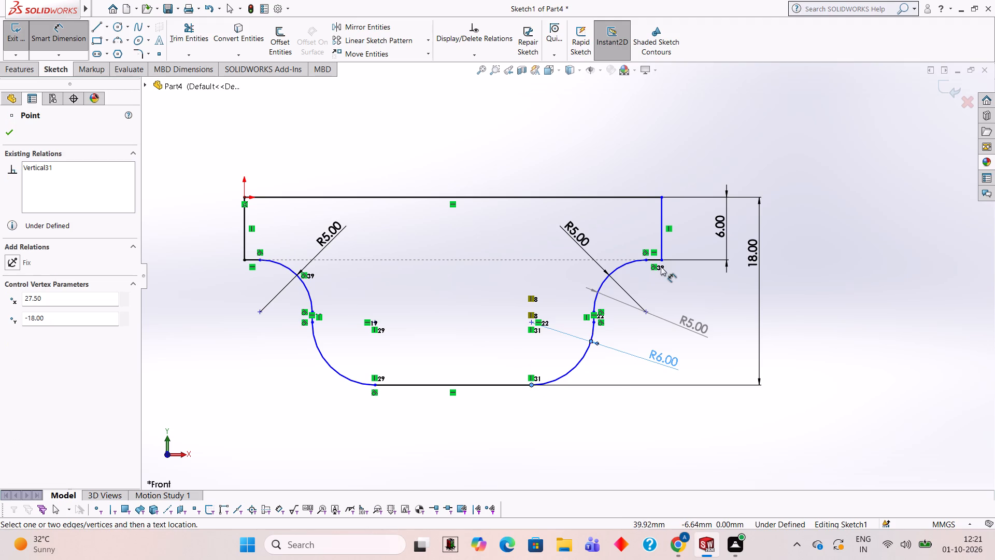
left_click(661, 259)
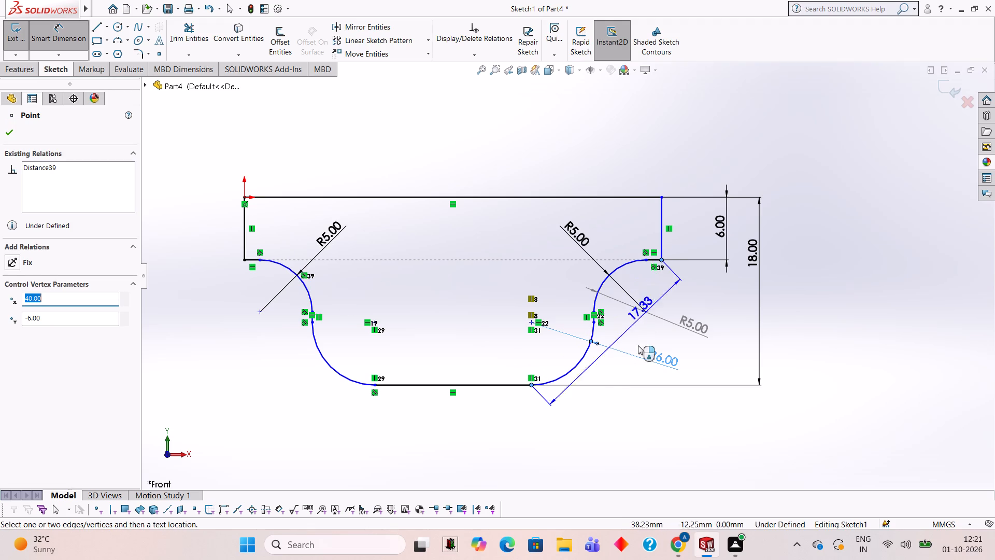
left_click(623, 413)
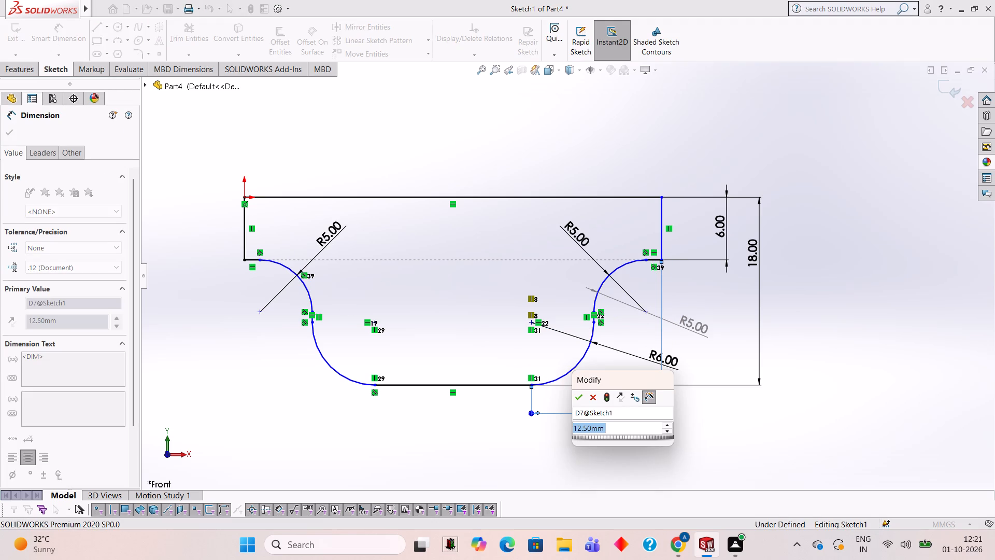
left_click(581, 397)
left_click(710, 355)
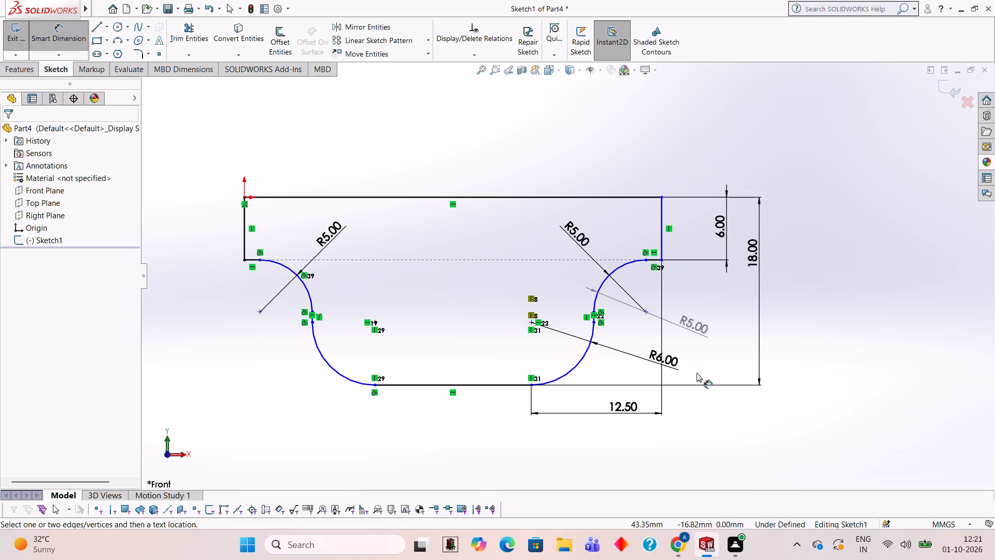
left_click(467, 194)
left_click(471, 131)
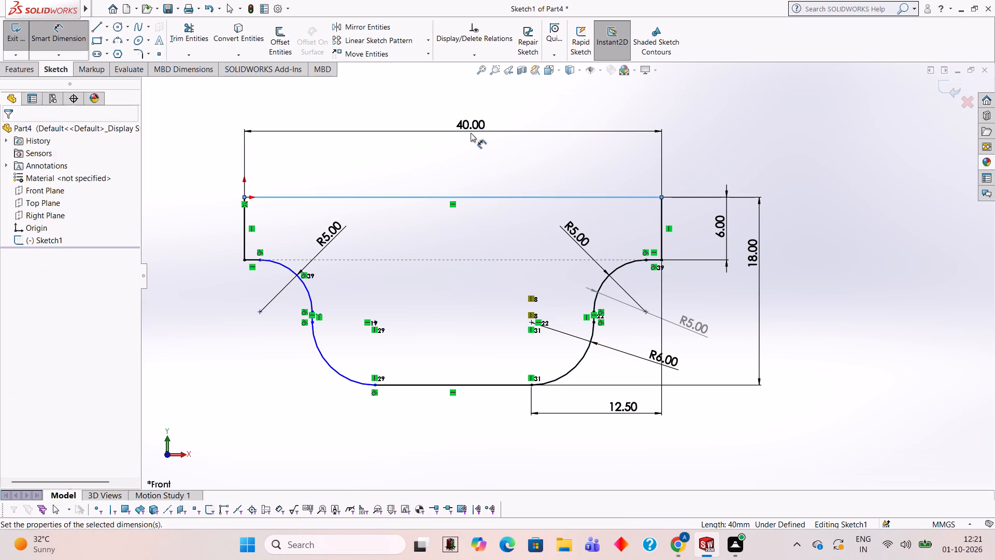
left_click(423, 115)
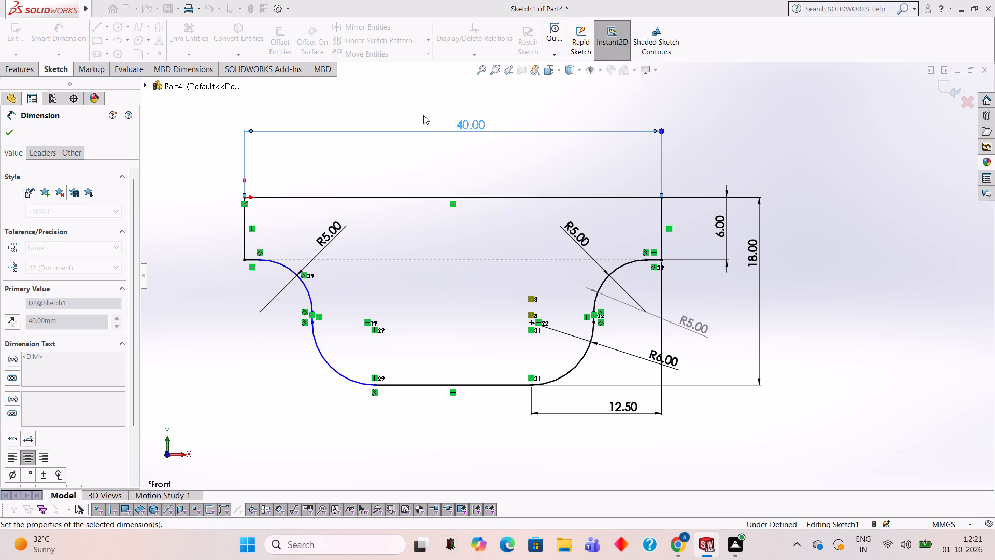
On the origin side, dimension the lower corner arc's radius and the horizontal distance from the outer vertical's lower end to the bottom line's end.
left_click(328, 362)
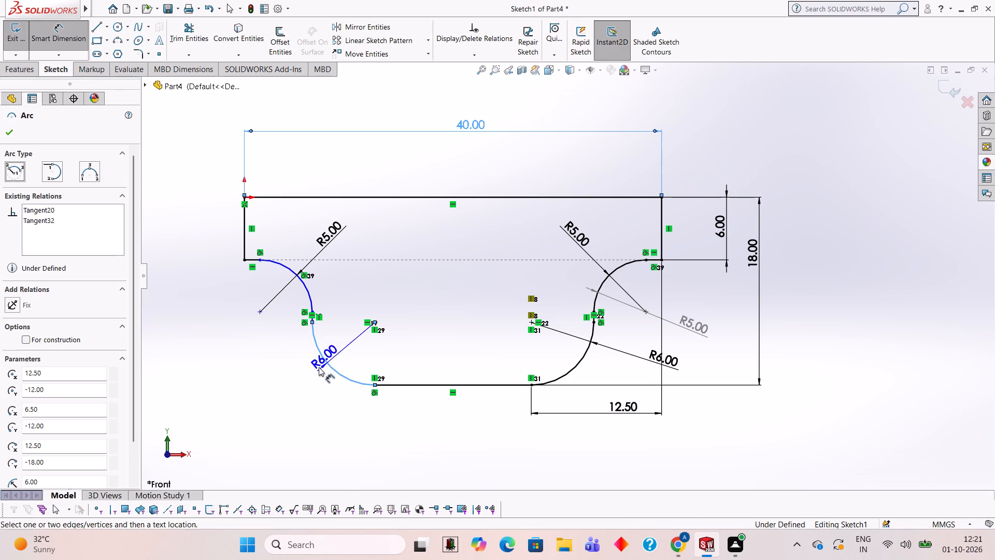
left_click(290, 393)
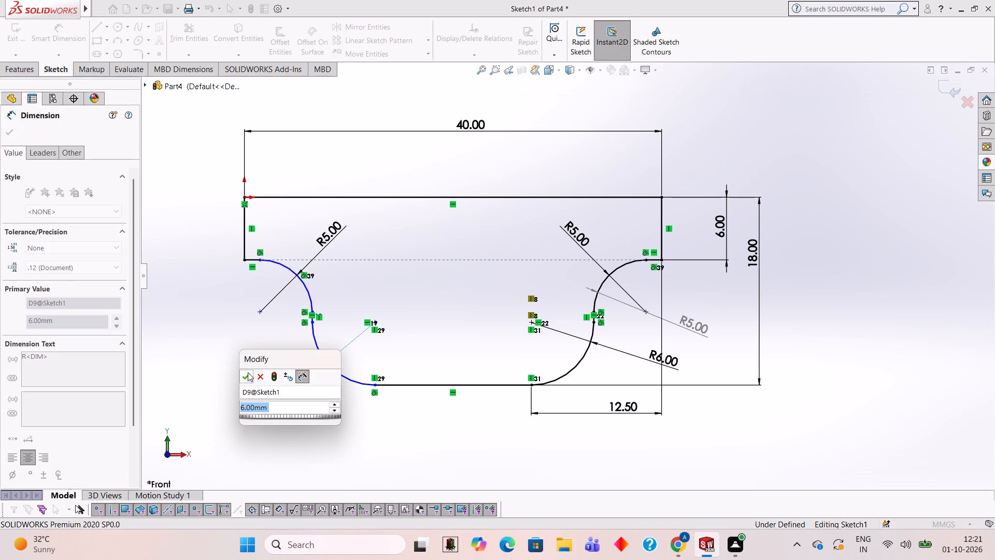
left_click(245, 372)
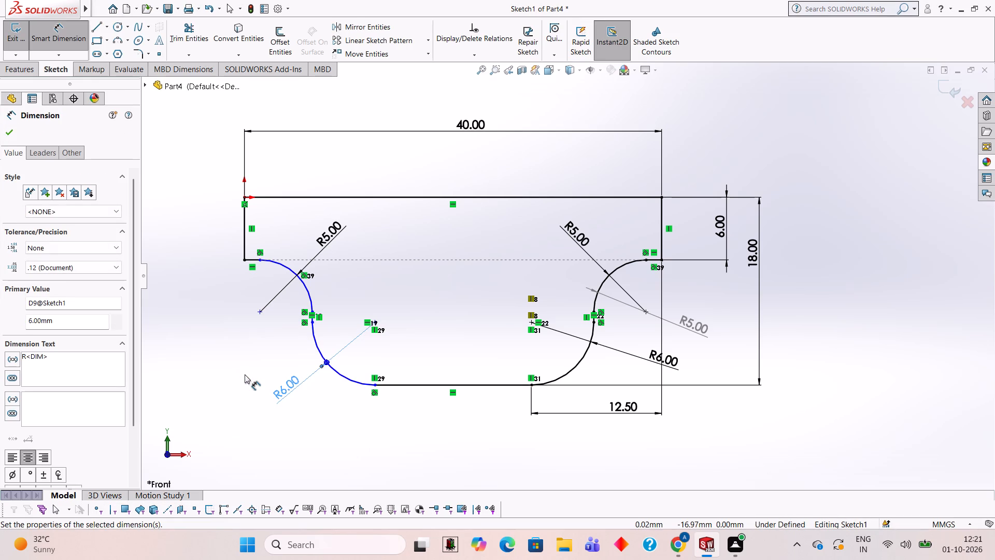
left_click(243, 263)
left_click(378, 387)
left_click(327, 432)
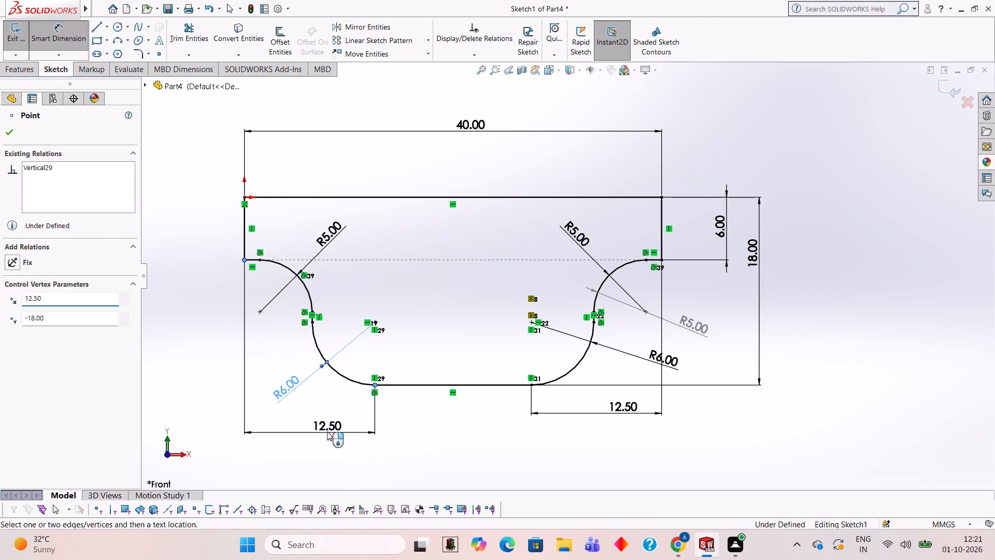
left_click(280, 416)
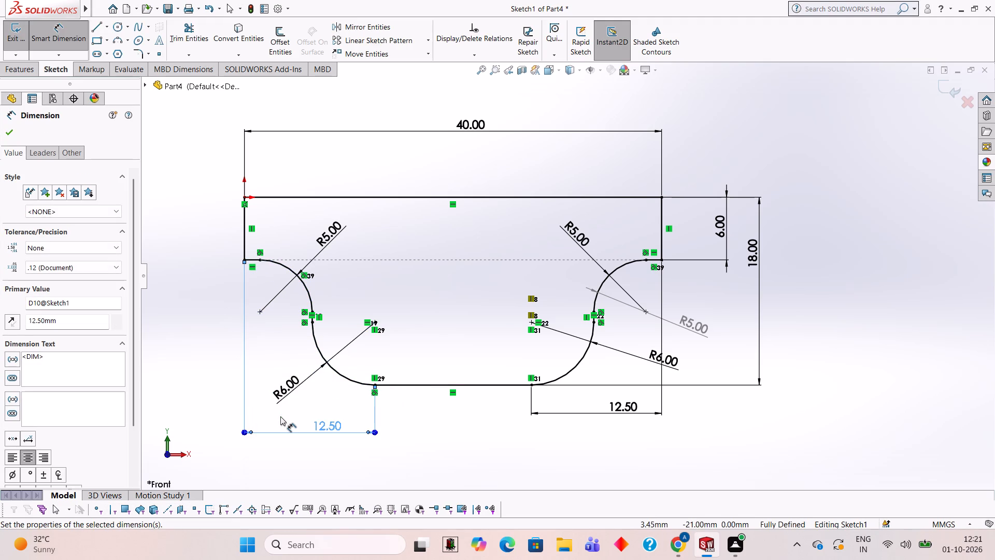
Extrude the dimensioned profile sketch as a blind boss to a depth of 6 mm.
left_click(825, 312)
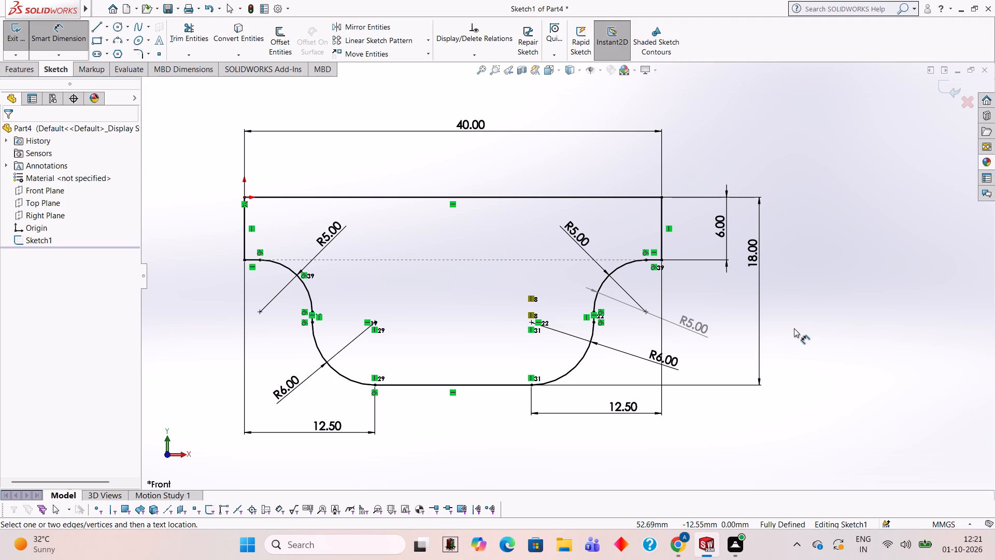
left_click(29, 66)
left_click(28, 44)
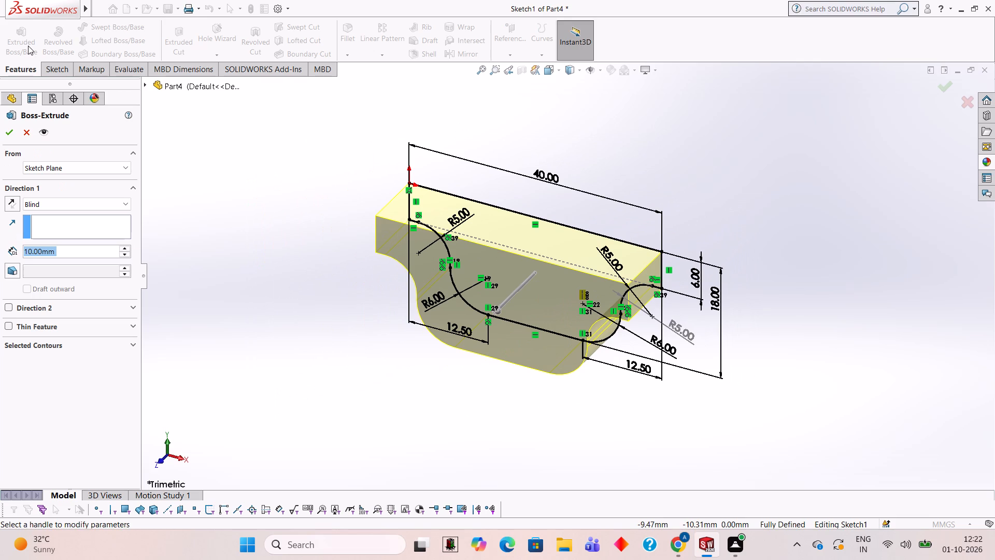
key("6")
key("Return")
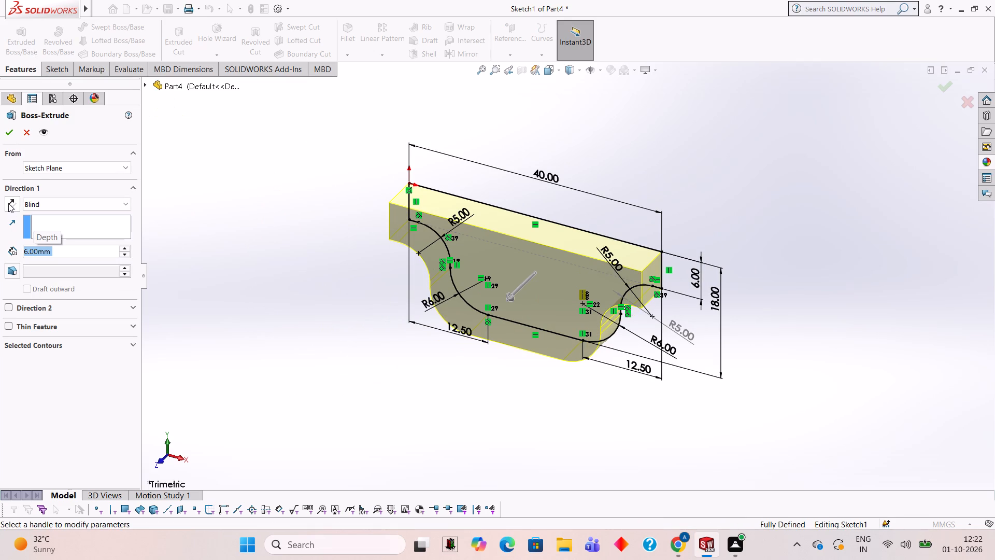
left_click(11, 132)
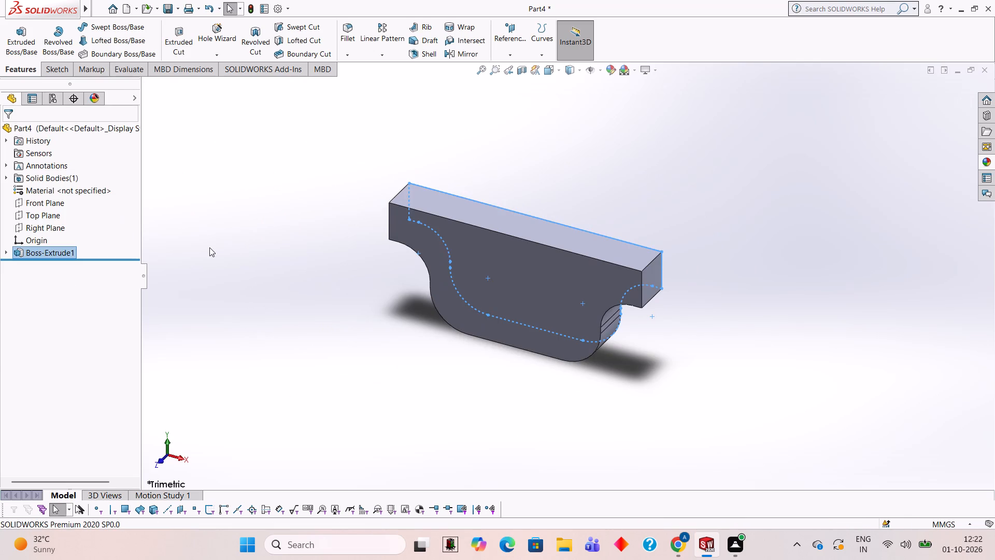
Examine the extruded body from the front, underside, ends and top.
left_click(275, 263)
middle_click_drag(690, 366, 699, 367)
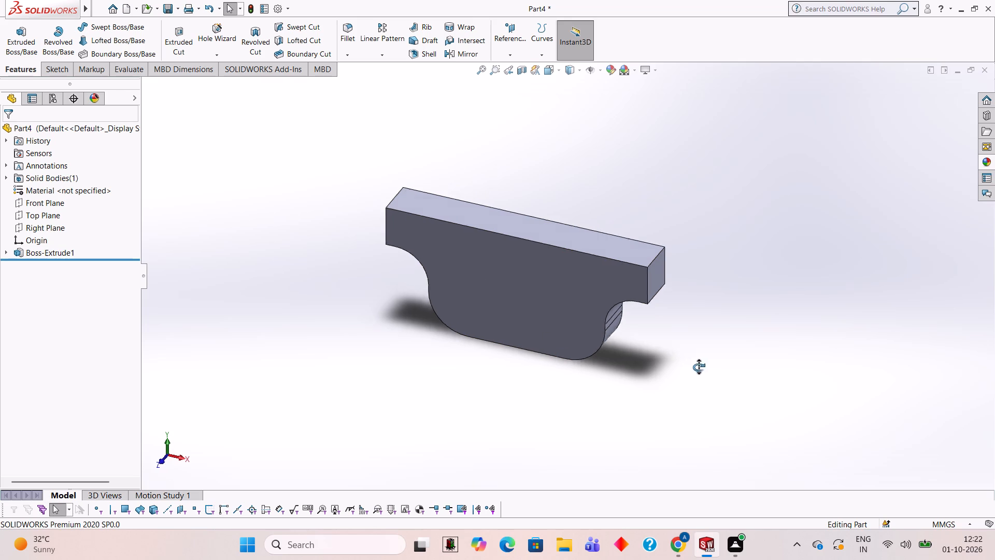
middle_click_drag(699, 367, 723, 311)
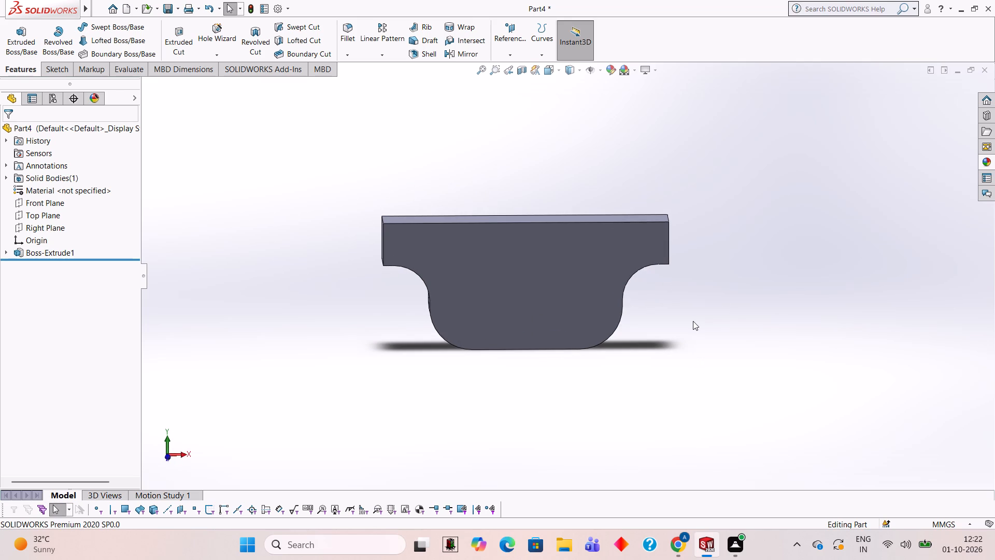
middle_click_drag(666, 358, 662, 331)
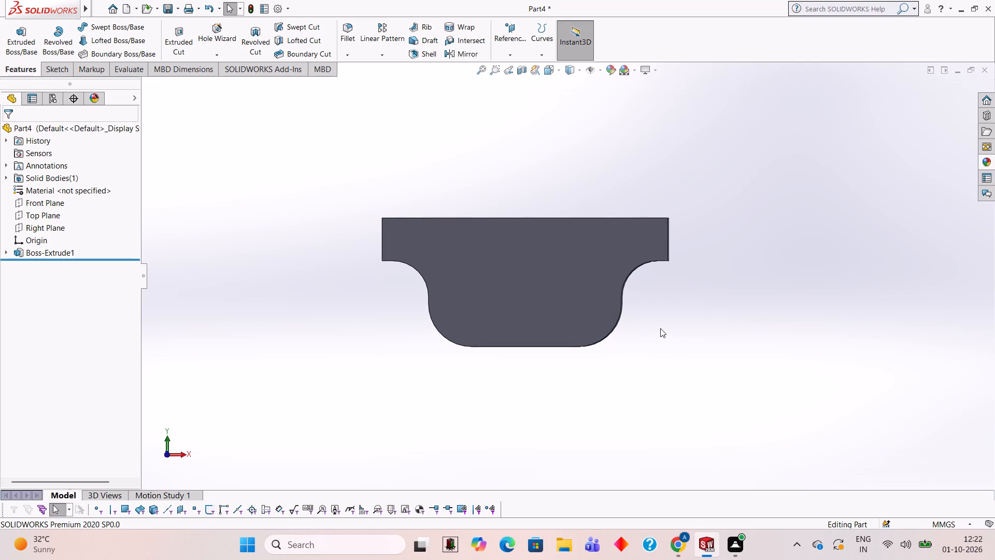
scroll(656, 353, "down", 1)
middle_click_drag(656, 353, 659, 285)
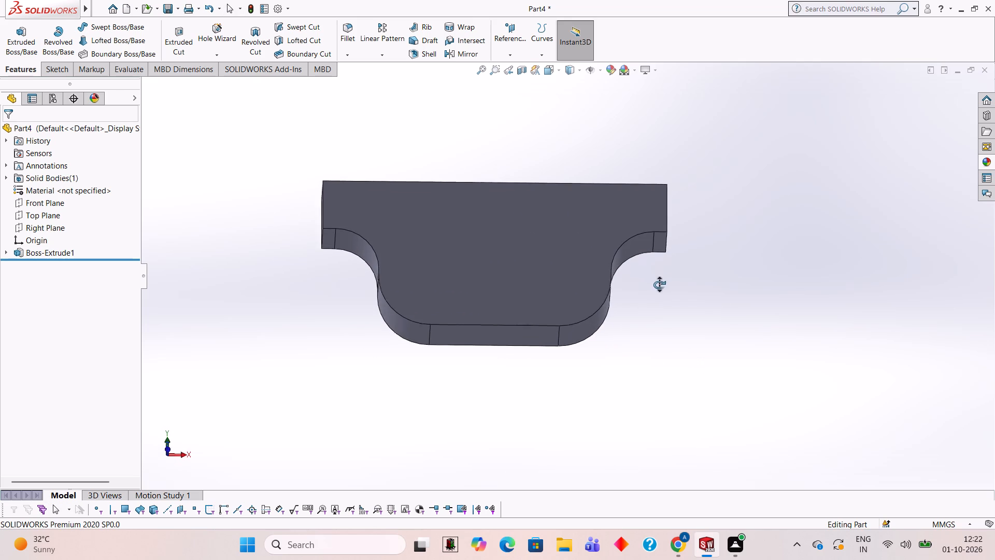
middle_click_drag(659, 285, 663, 255)
middle_click_drag(680, 333, 666, 278)
scroll(666, 278, "up", 1)
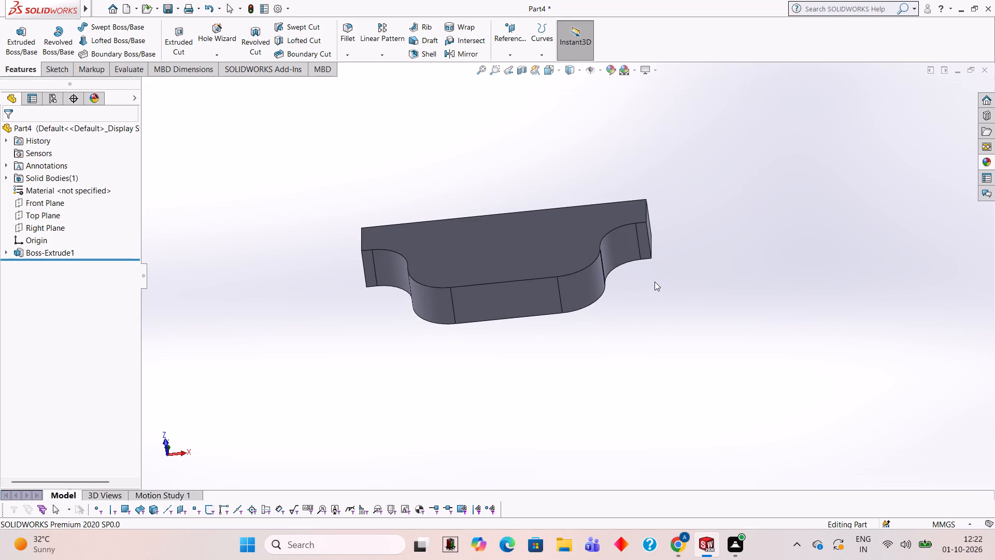
middle_click_drag(652, 277, 620, 318)
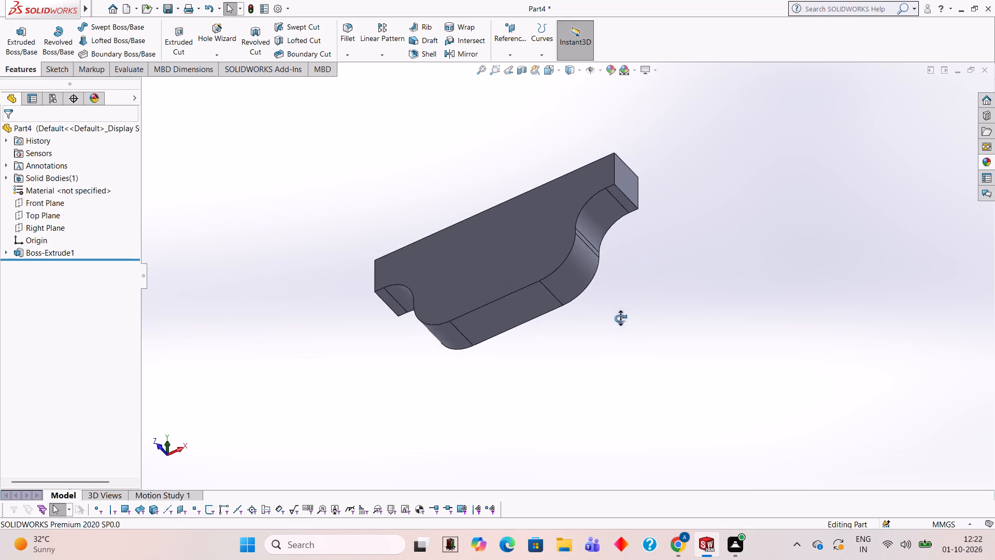
middle_click_drag(620, 318, 613, 345)
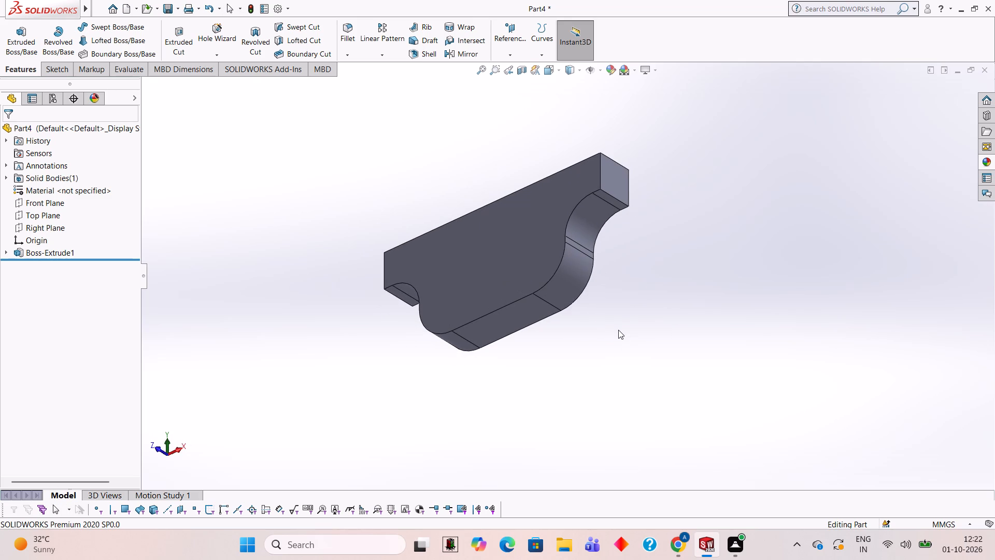
middle_click_drag(618, 325, 652, 344)
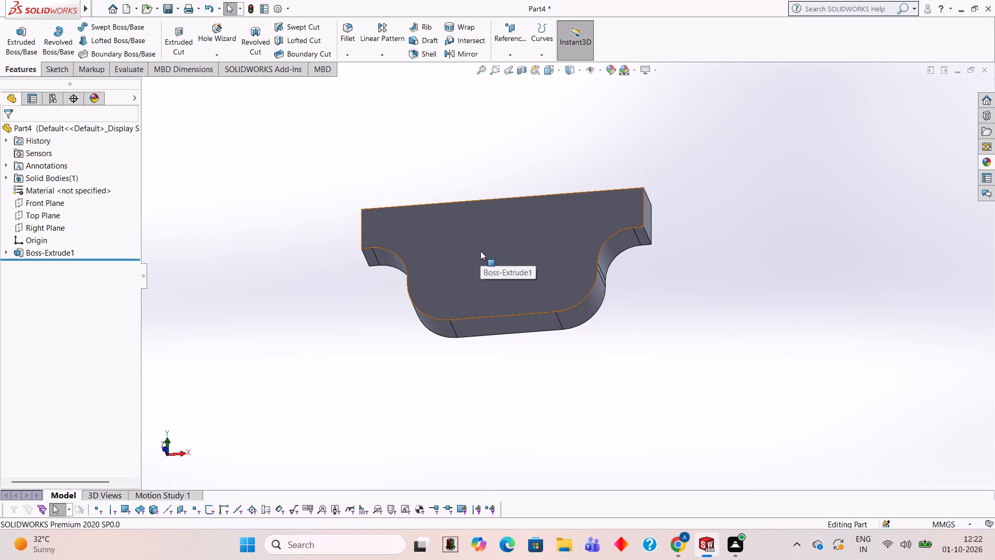
middle_click_drag(776, 234, 741, 358)
scroll(741, 357, "down", 1)
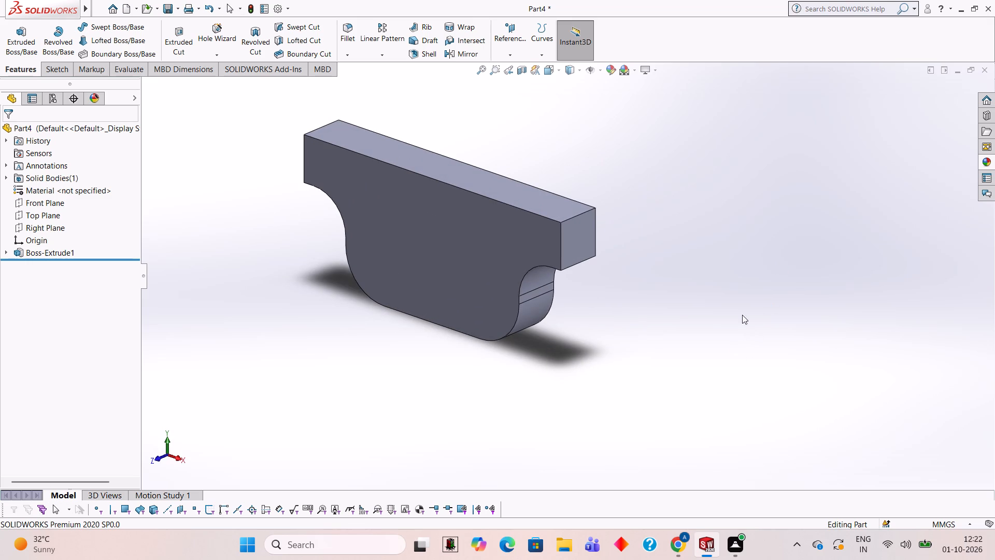
middle_click_drag(747, 250, 617, 372)
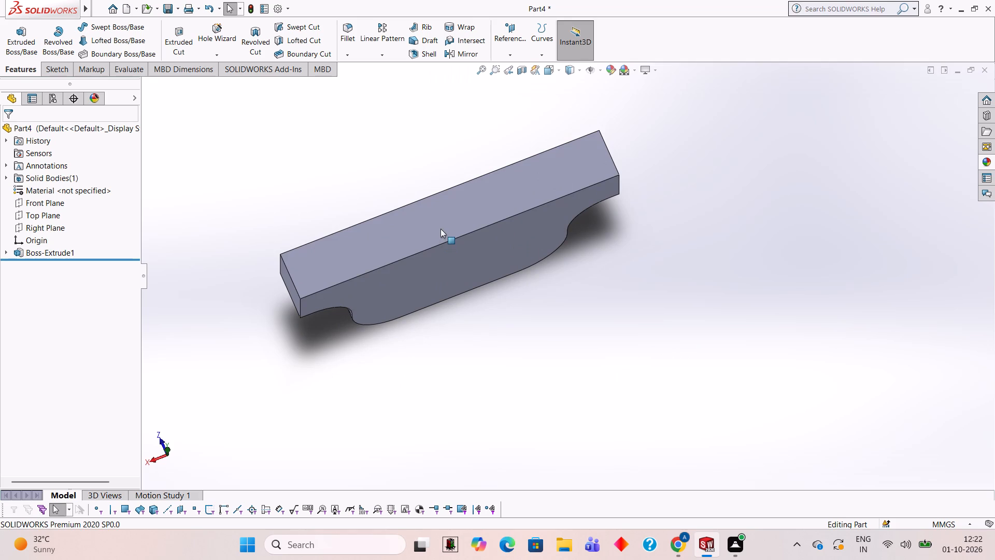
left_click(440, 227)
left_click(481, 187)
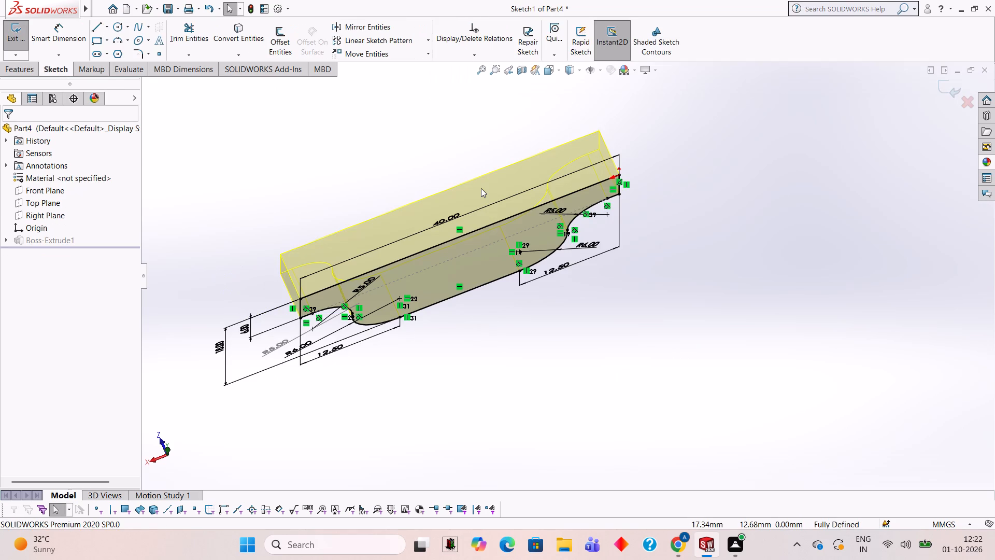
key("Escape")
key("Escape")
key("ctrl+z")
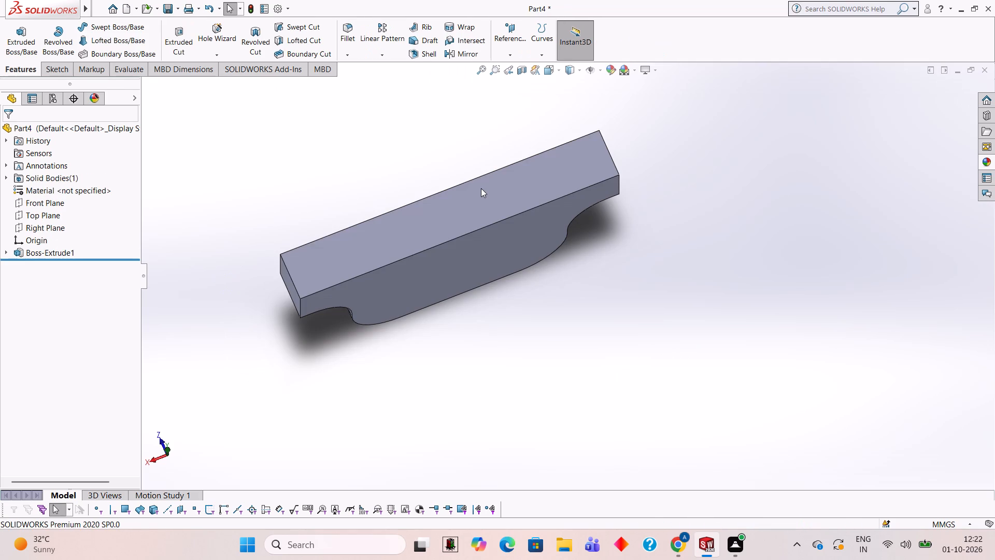
Start a new sketch on the extruded body's long flat top face.
left_click(481, 188)
left_click(524, 159)
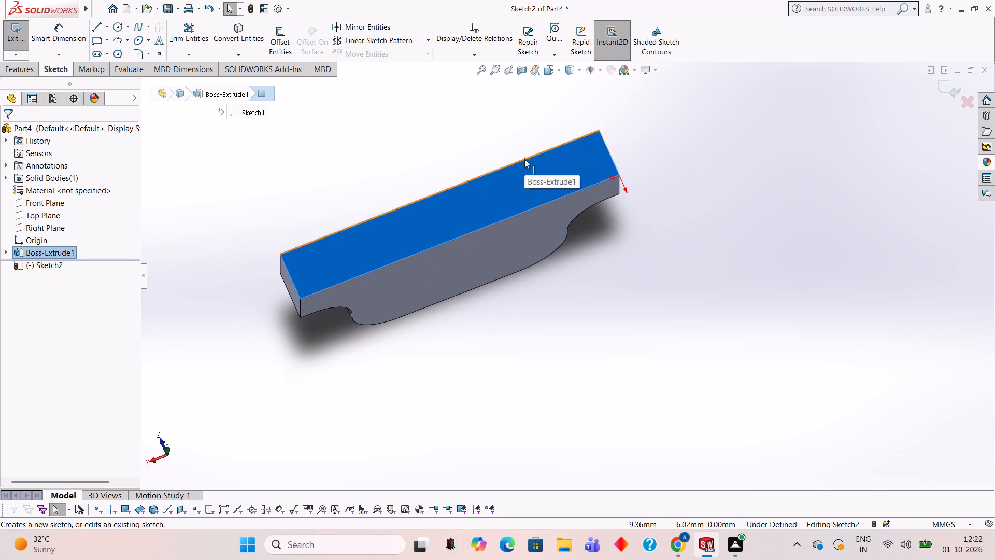
key("ctrl+8")
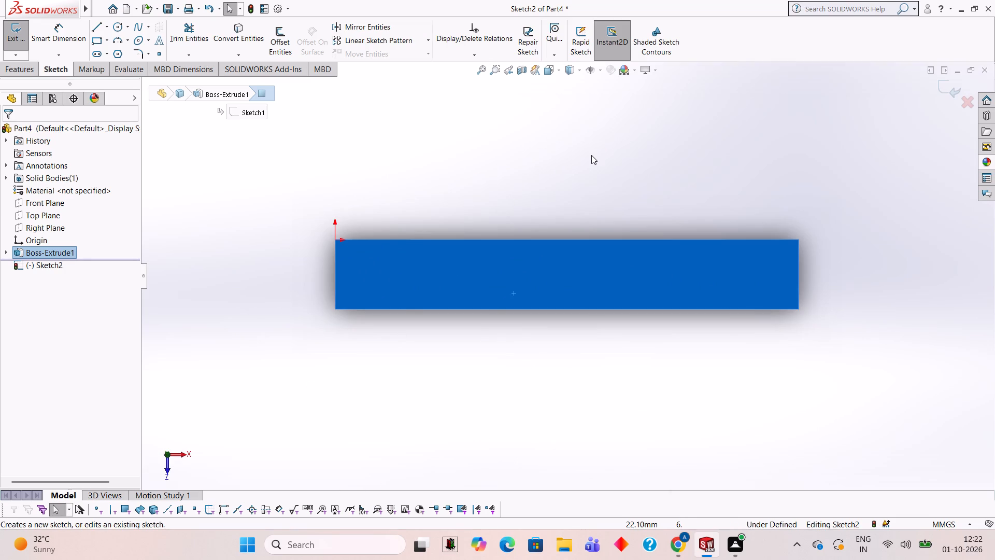
scroll(591, 154, "up", 1)
scroll(592, 166, "down", 2)
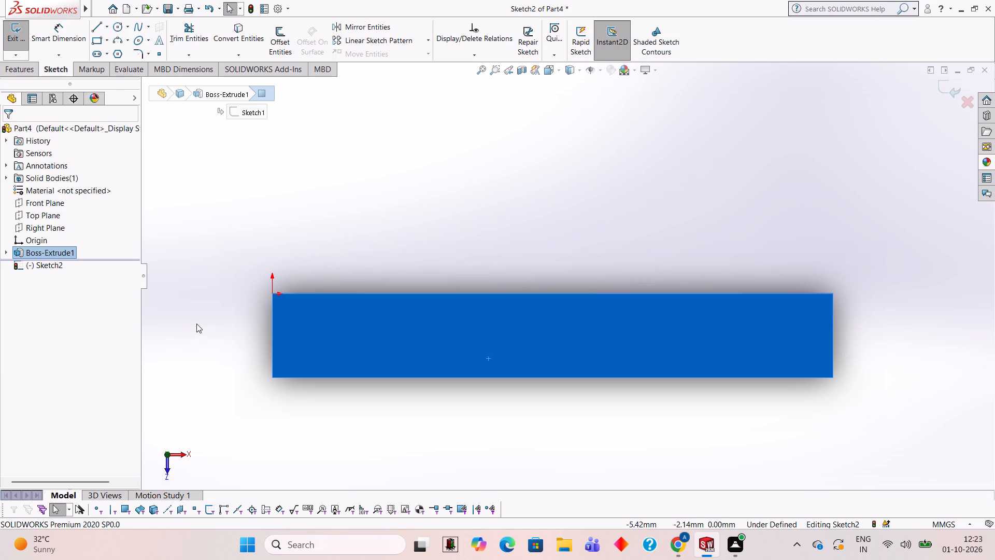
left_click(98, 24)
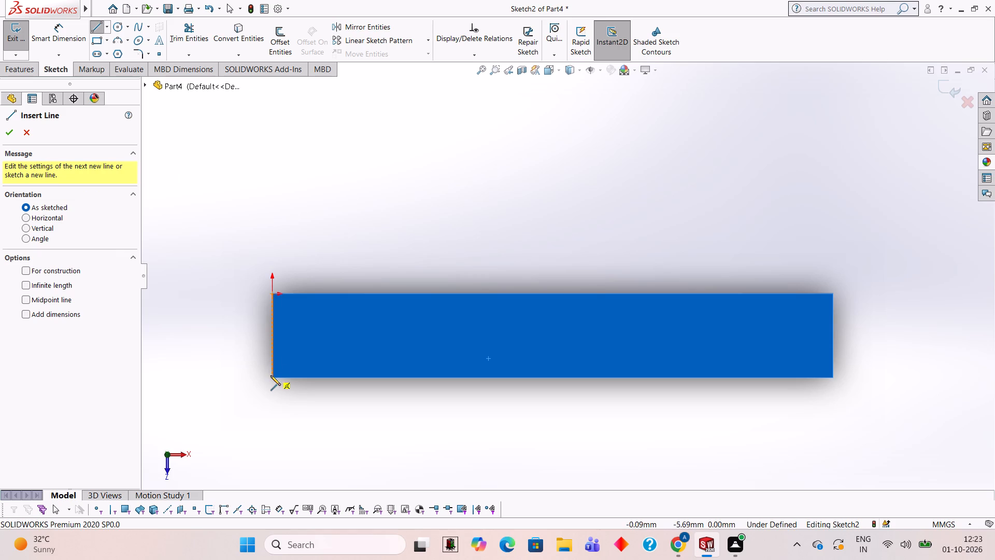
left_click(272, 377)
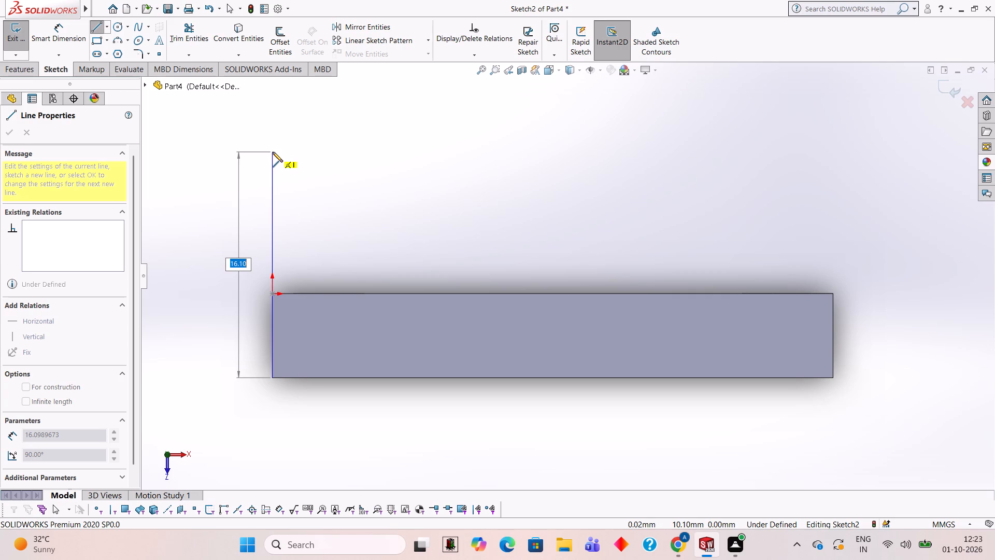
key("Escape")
Draw connected lines from the top face's +Z edge midpoint: 18 mm toward -Z, 15 mm toward +X, and 30 mm back toward -X.
left_click(98, 27)
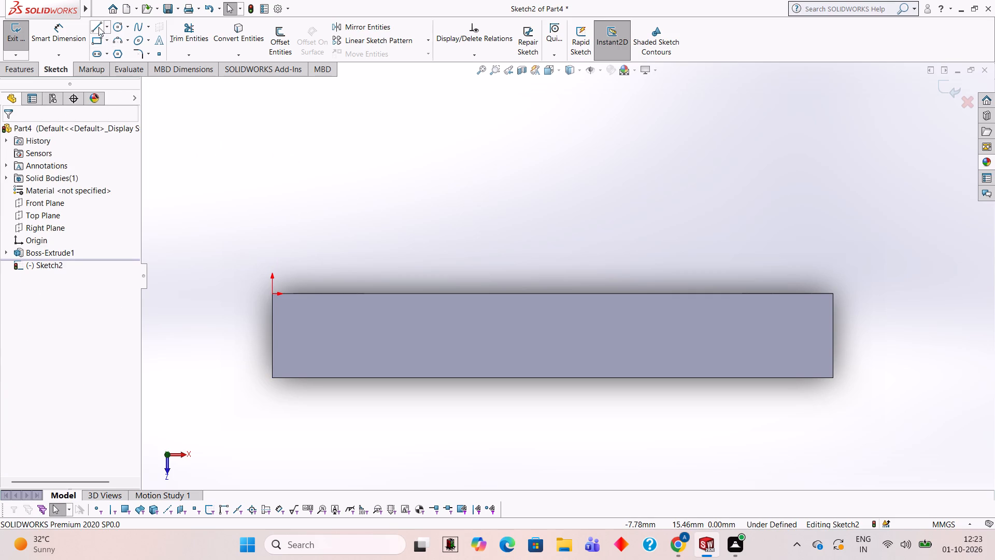
left_click(552, 376)
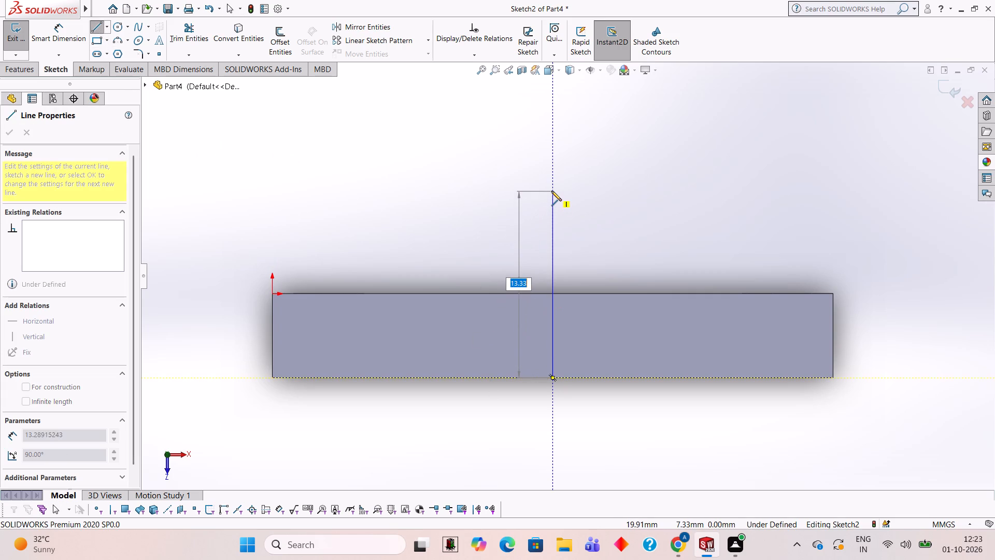
type("18")
key("Return")
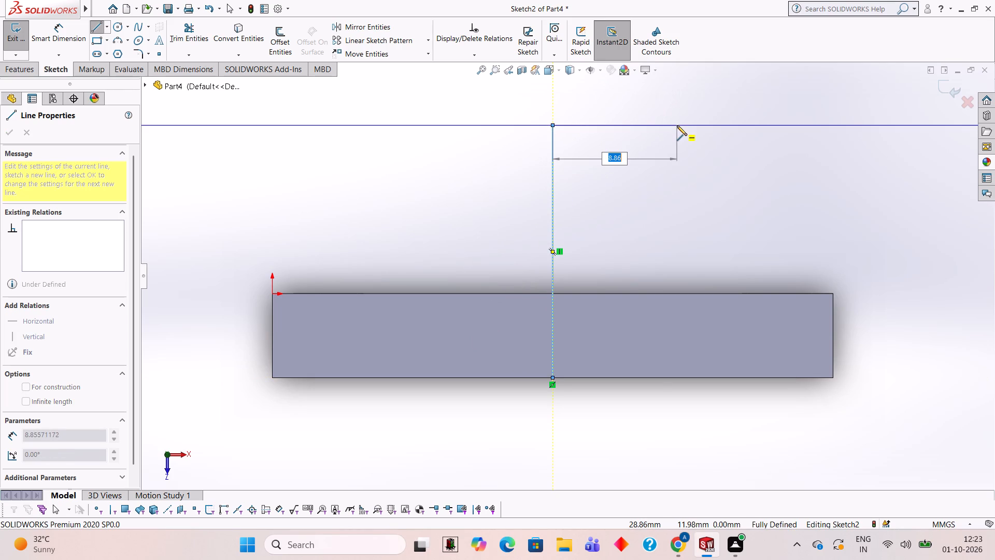
type("15")
key("Return")
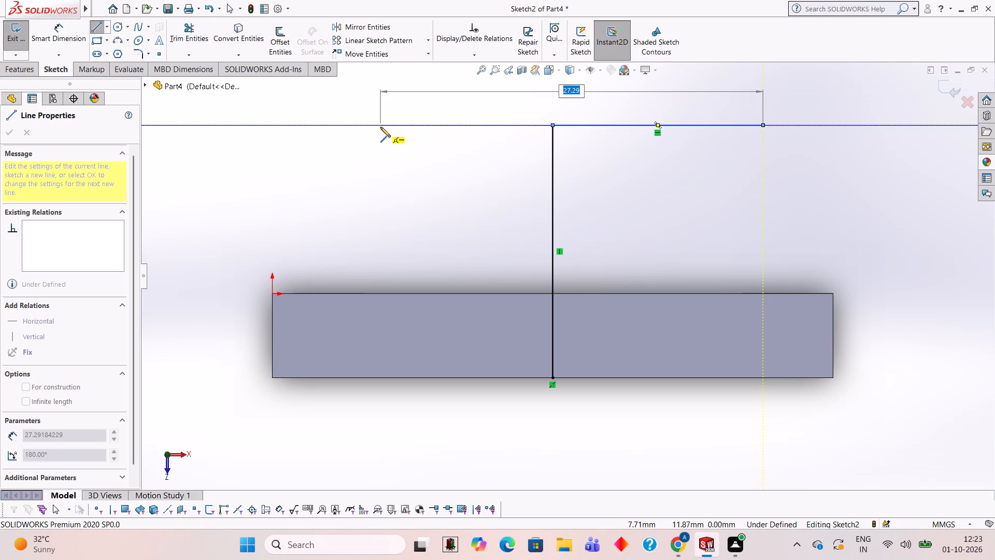
type("30")
key("Return")
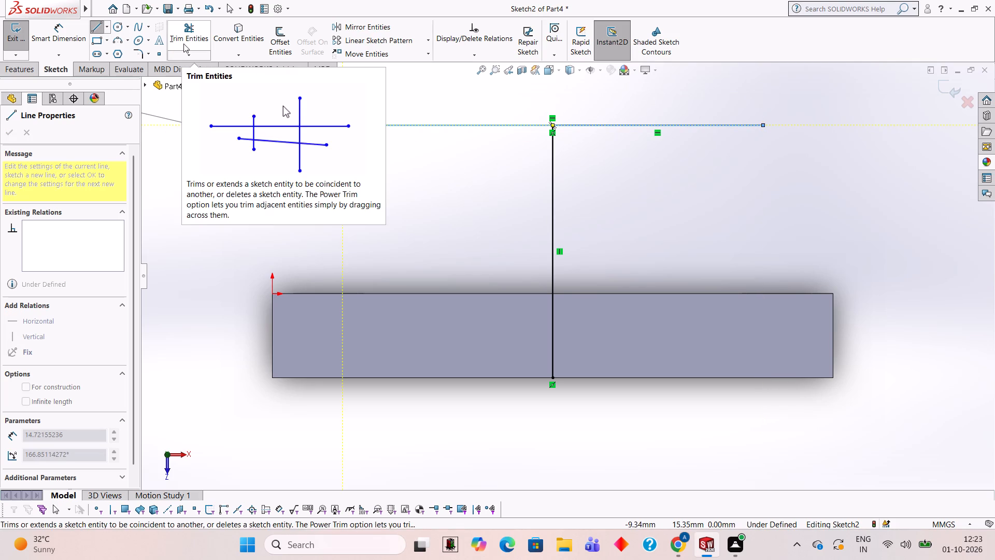
Draw a circle of radius 5 mm centred on the -X end of the 30 mm line.
left_click(116, 24)
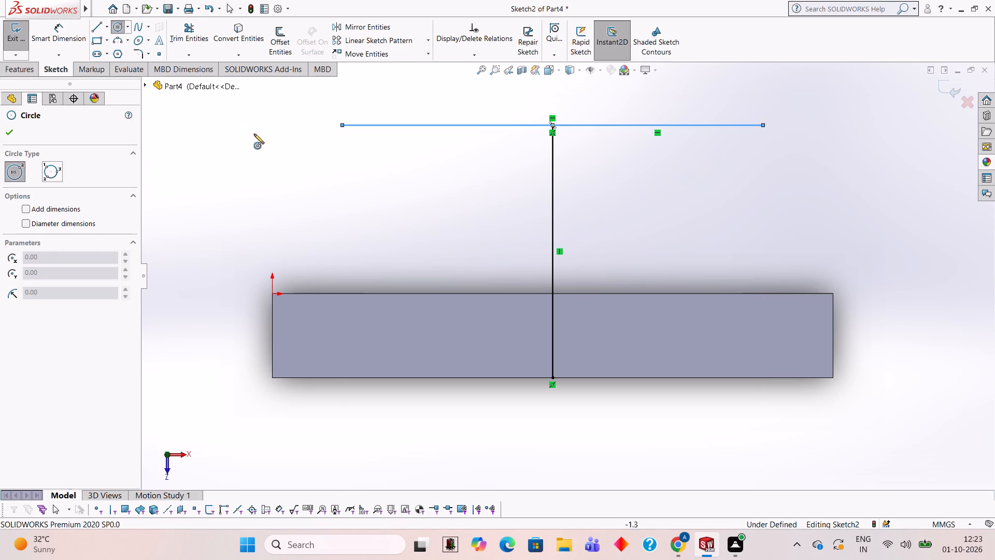
left_click(342, 125)
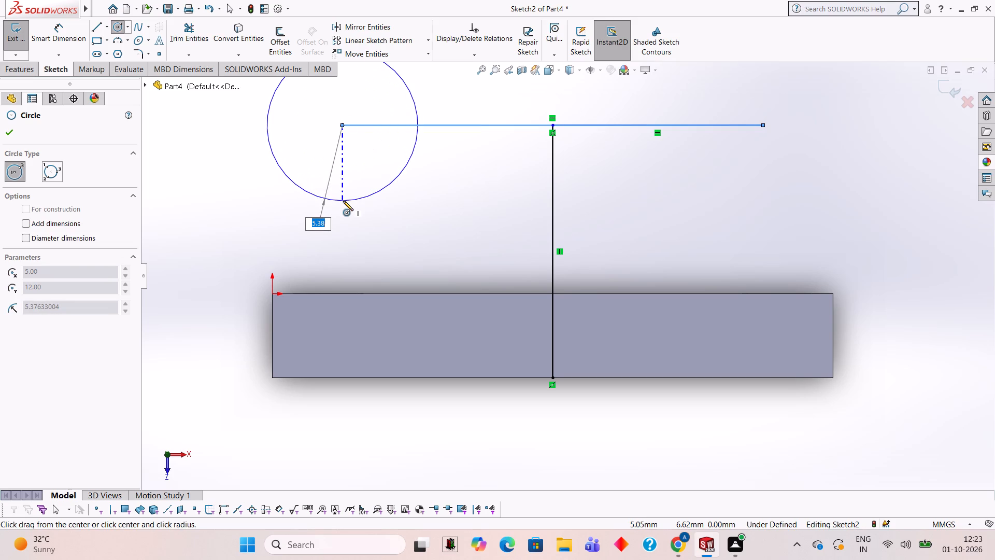
key("1")
key("BackSpace")
key("5")
key("Return")
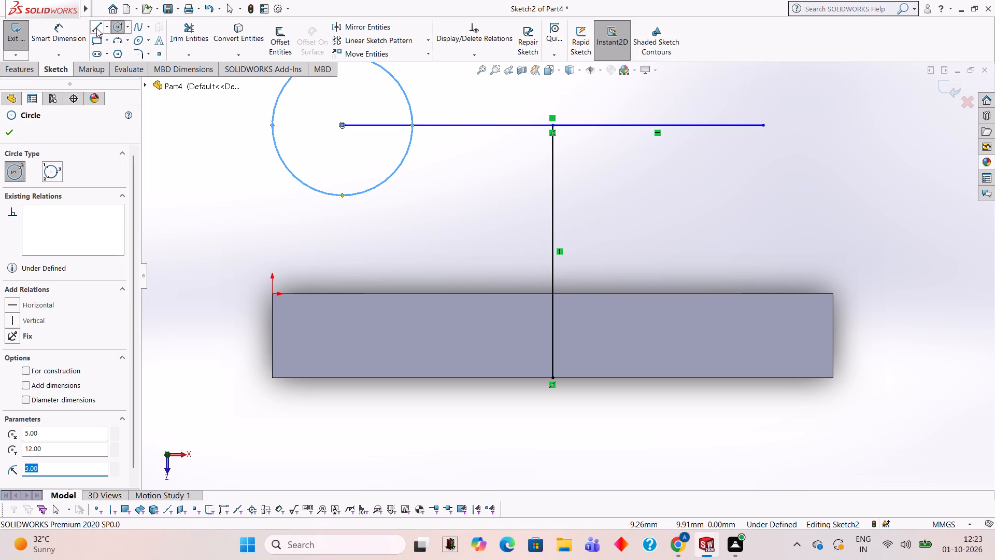
left_click(763, 124)
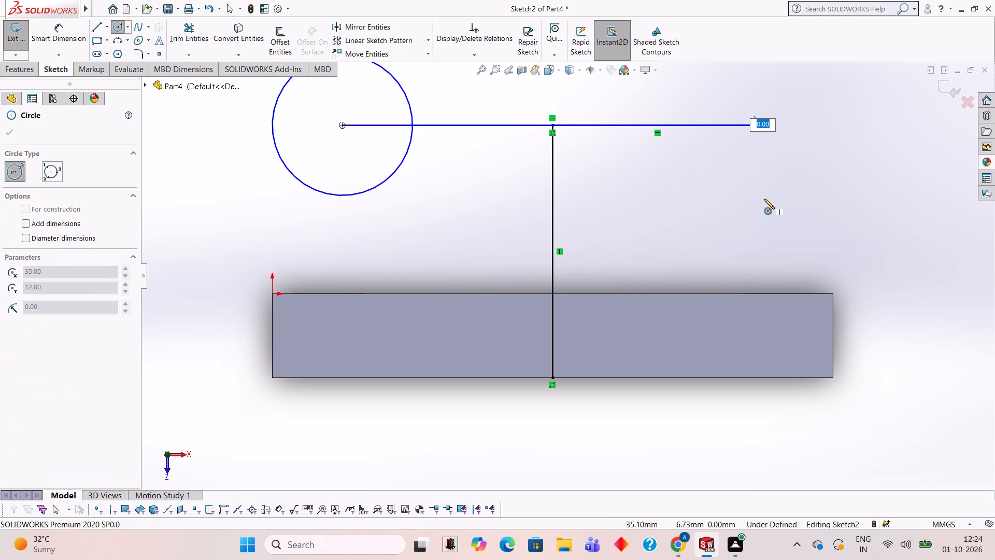
key("Escape")
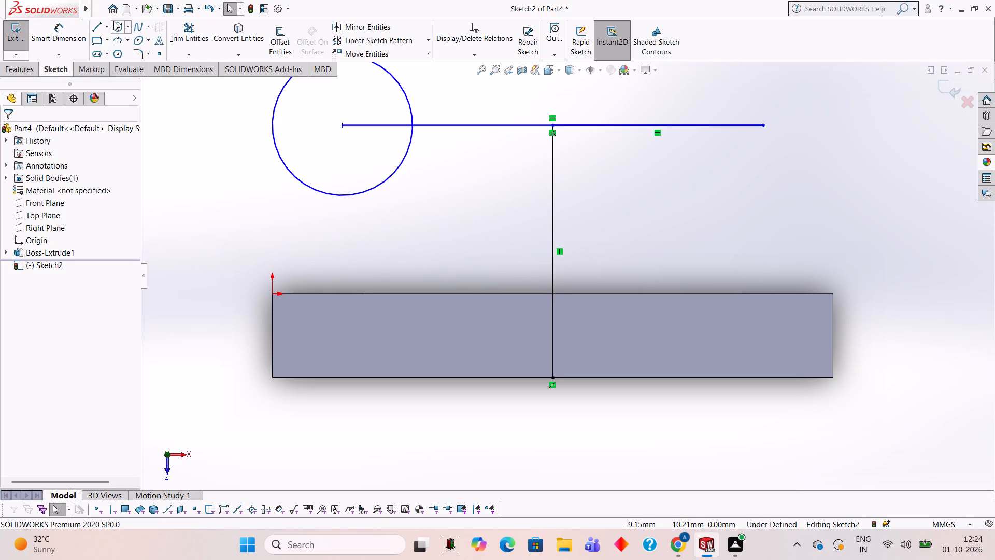
Draw a circle of radius 5 mm centred on the +X end of the 30 mm line.
left_click(113, 21)
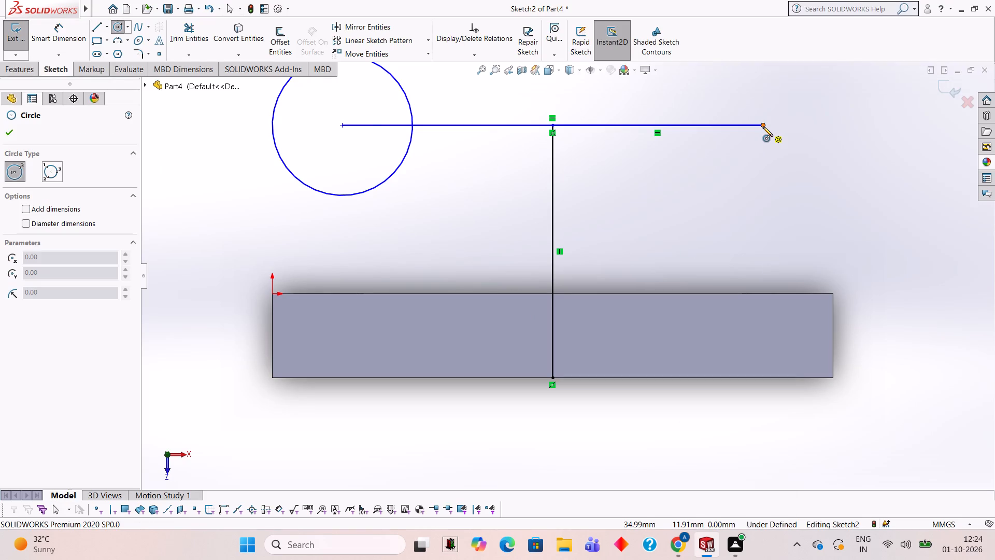
left_click(763, 124)
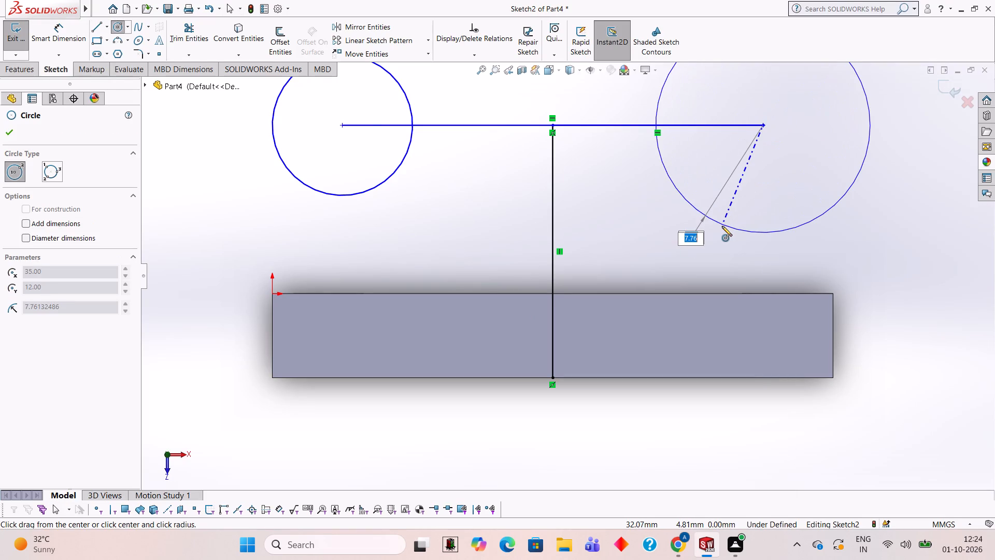
key("5")
key("Return")
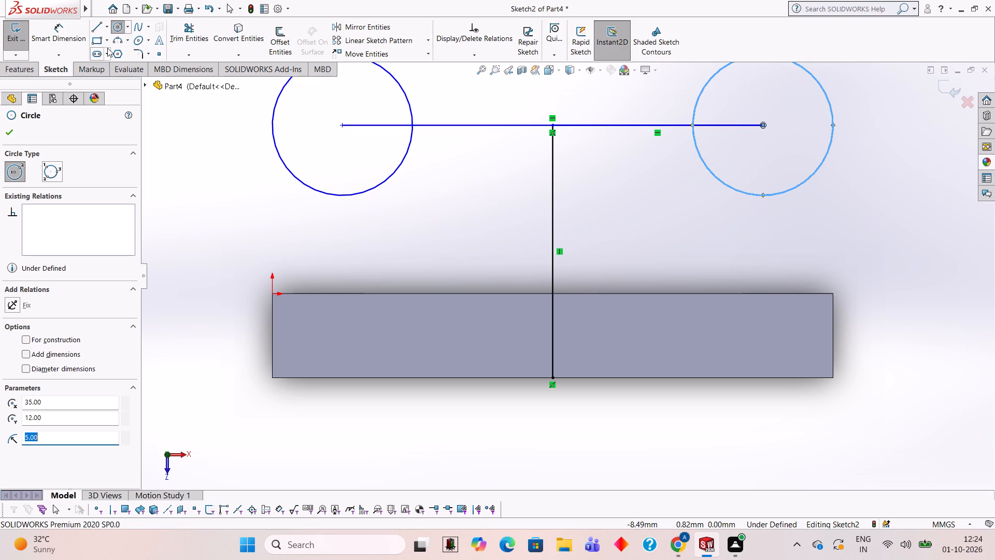
Draw a 12 mm line toward +Z from the -X circle's outermost point to the face corner at the origin.
left_click(98, 29)
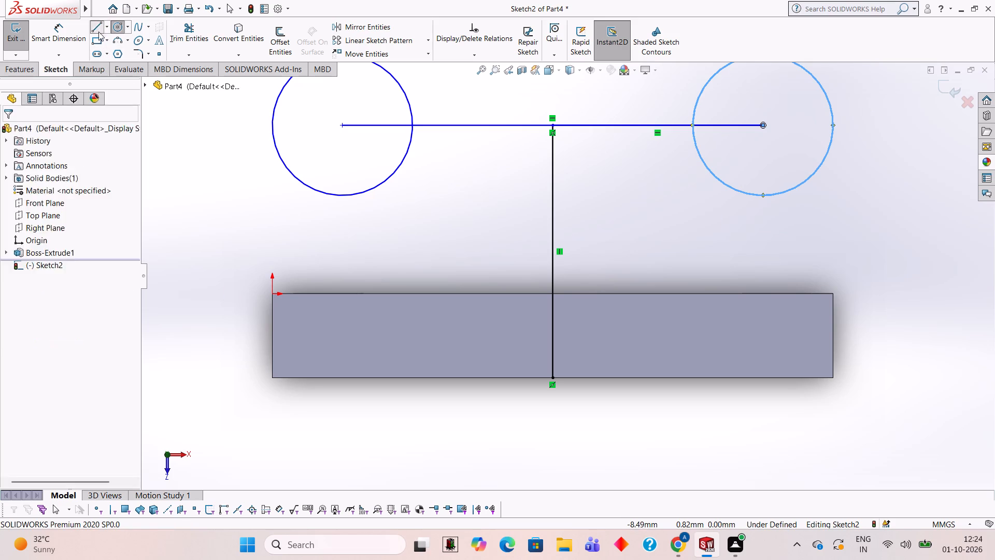
left_click(272, 125)
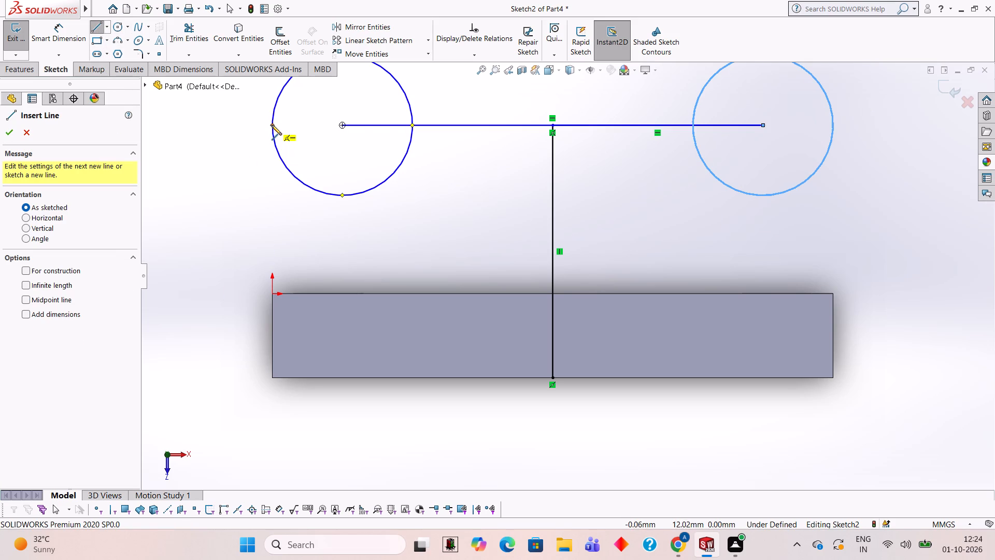
left_click(272, 294)
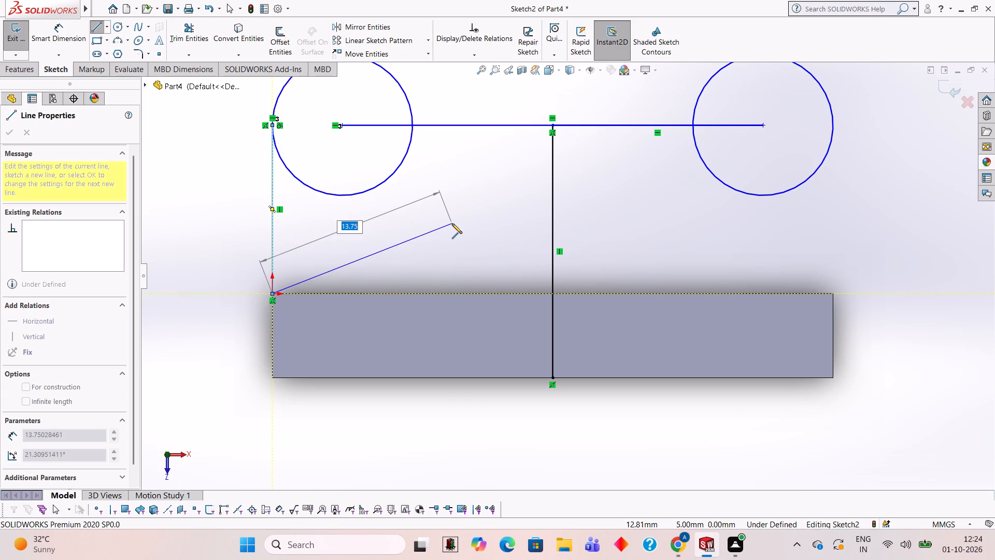
key("Escape")
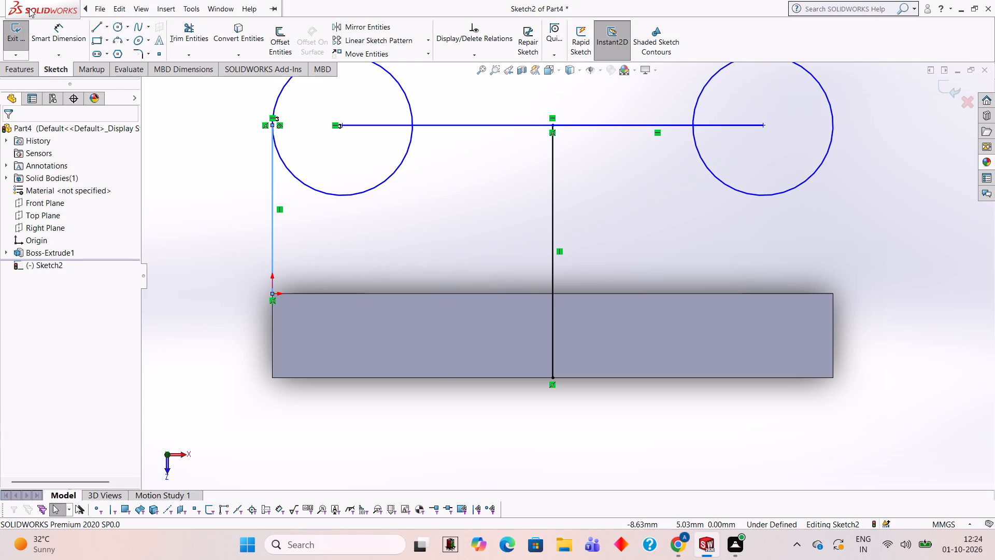
Draw connected lines from the +X circle's outermost point: 12 mm to the face corner, and along the -Z edge via its midpoint to the origin.
left_click(96, 28)
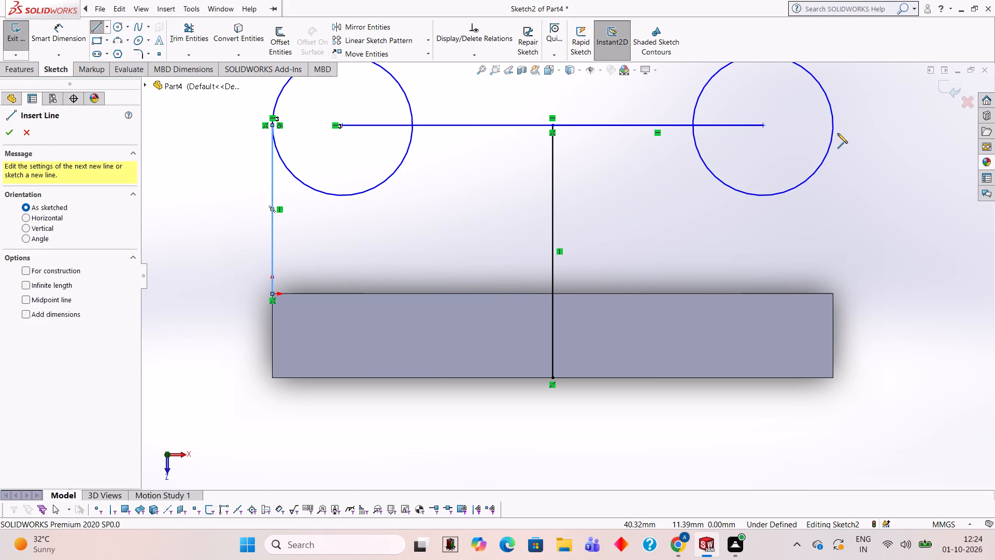
left_click(830, 123)
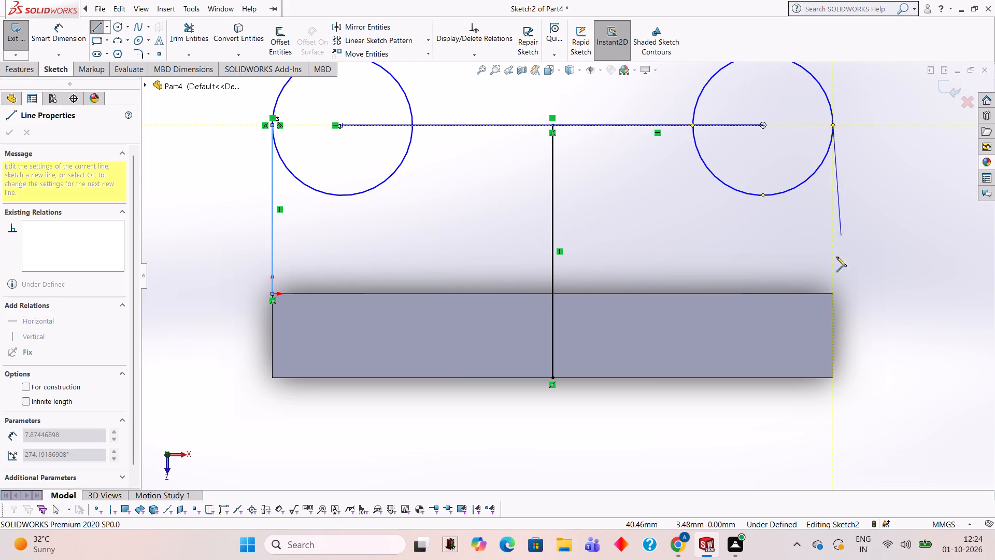
left_click(831, 294)
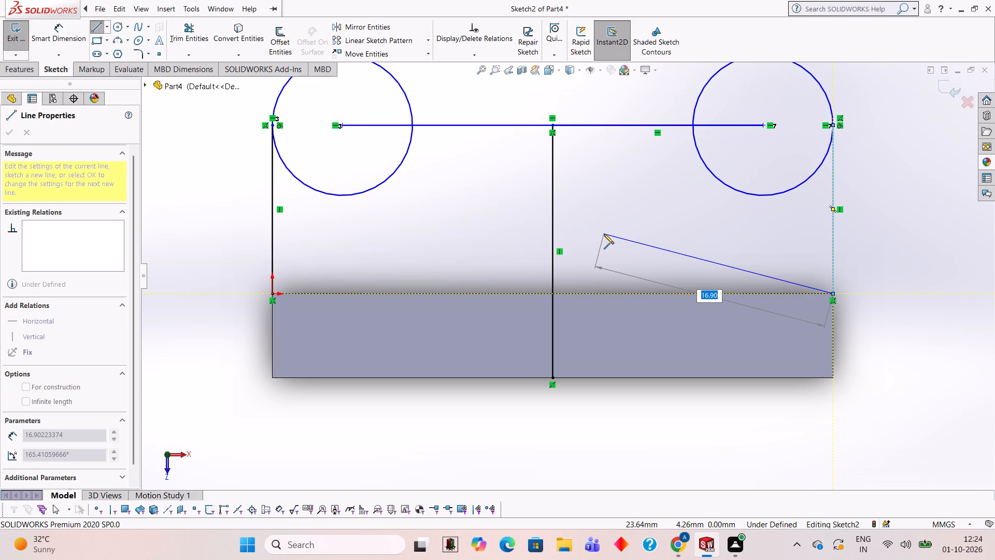
left_click(550, 295)
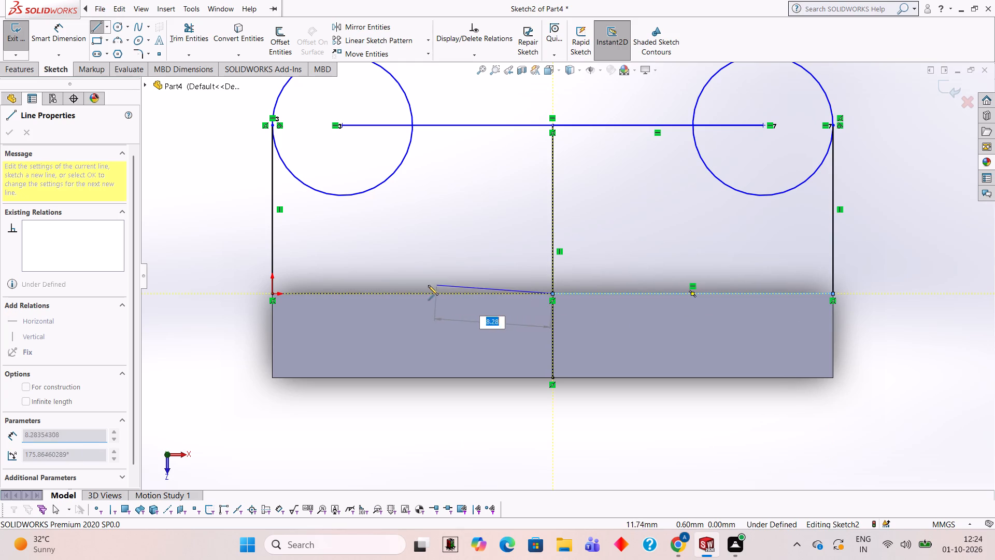
left_click(273, 296)
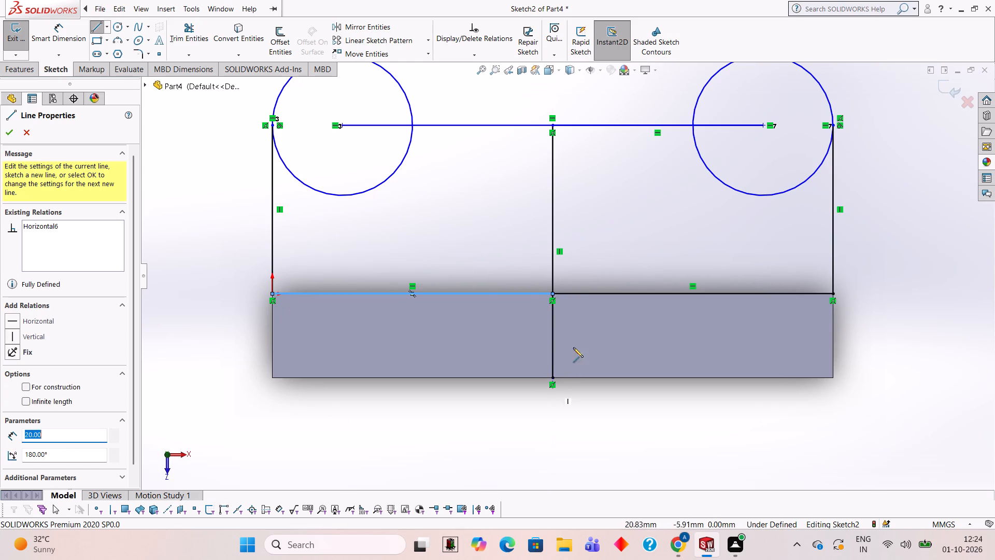
key("Escape")
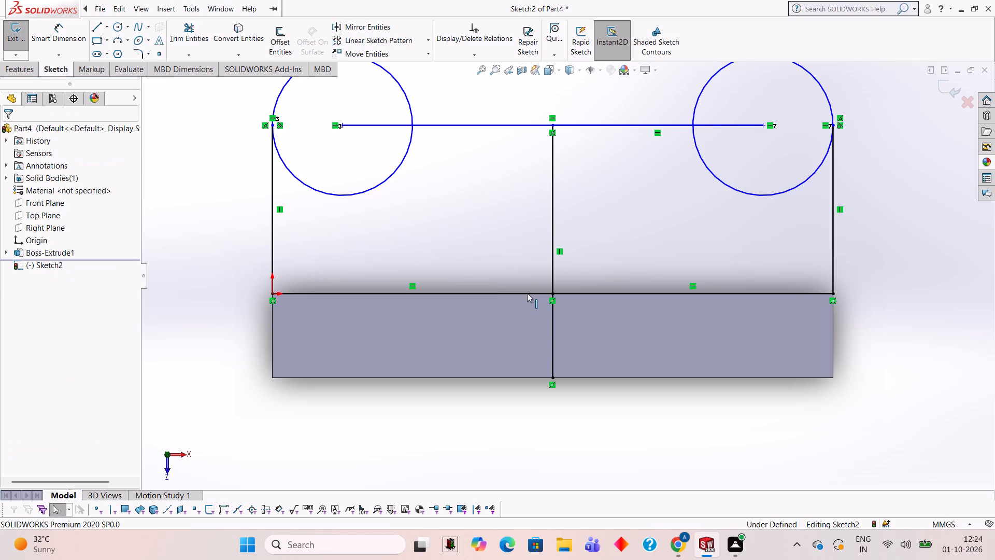
Draw a 12 mm line toward +Z from each circle's innermost point to the face's -Z edge.
left_click(97, 24)
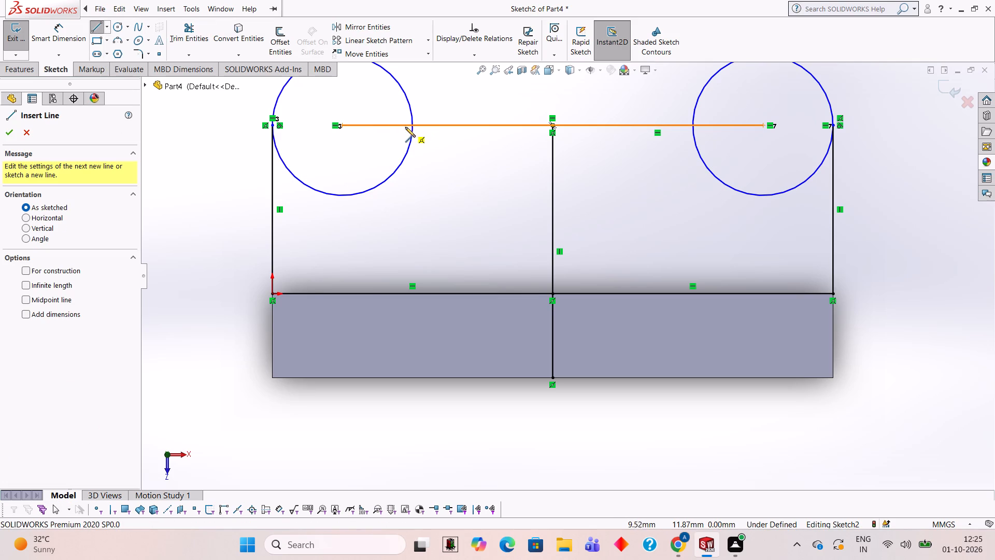
scroll(409, 124, "down", 2)
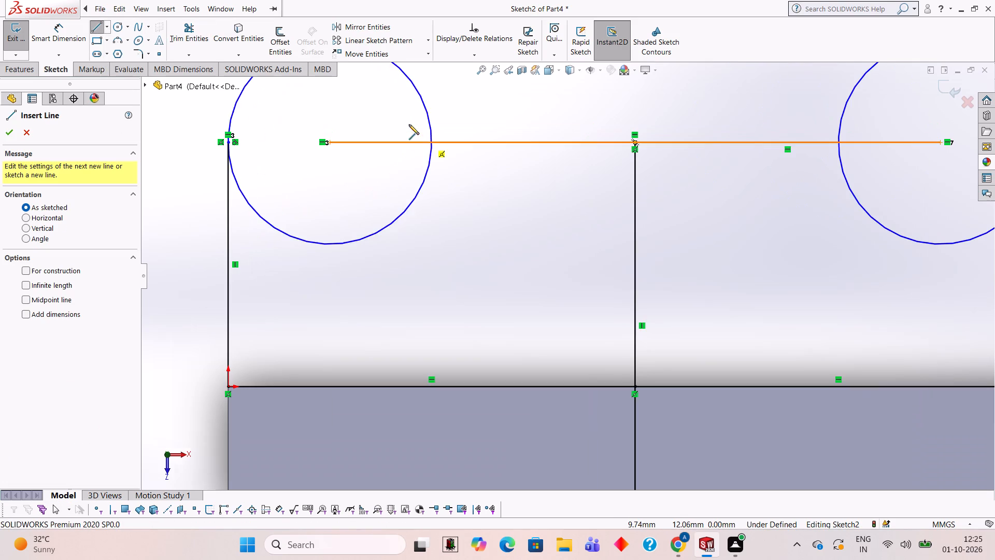
left_click(431, 142)
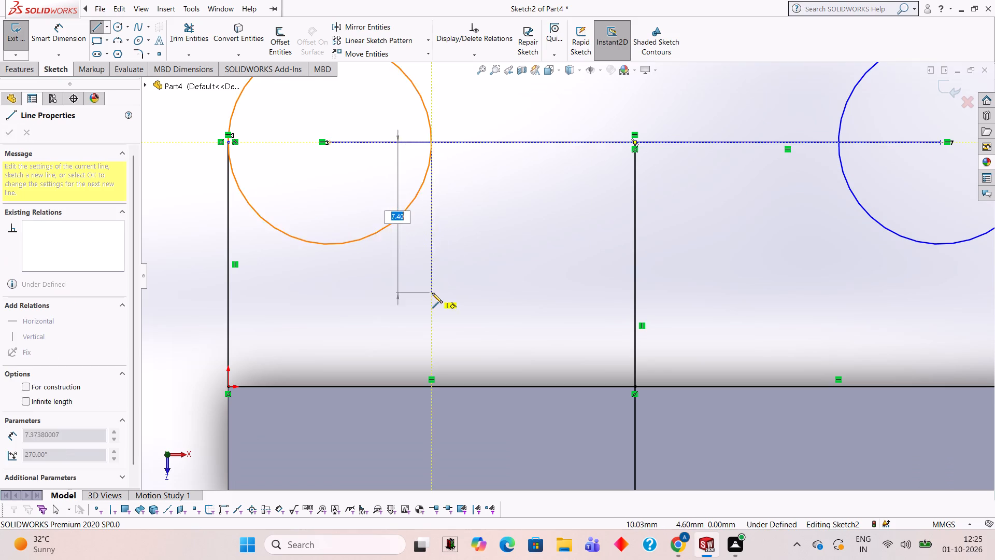
left_click(431, 386)
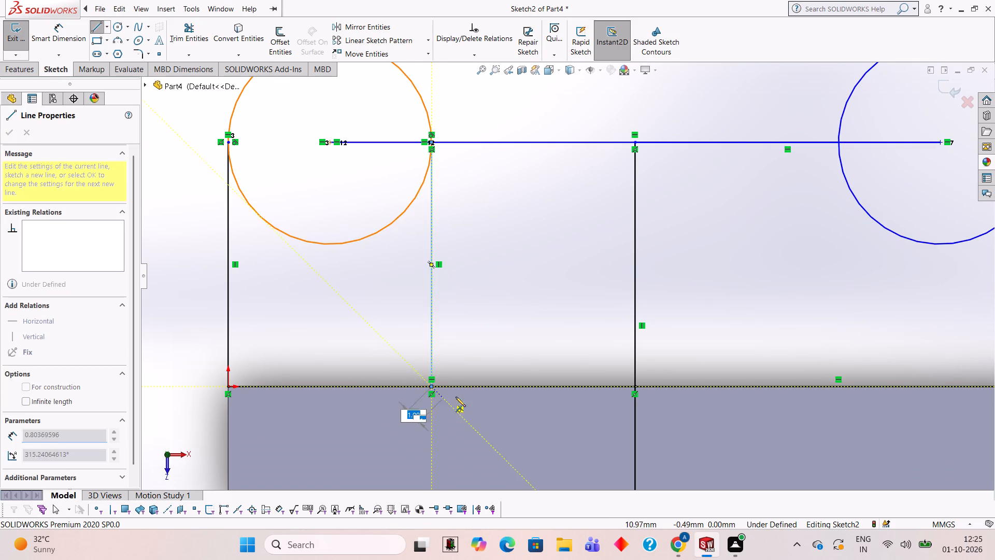
scroll(584, 318, "up", 2)
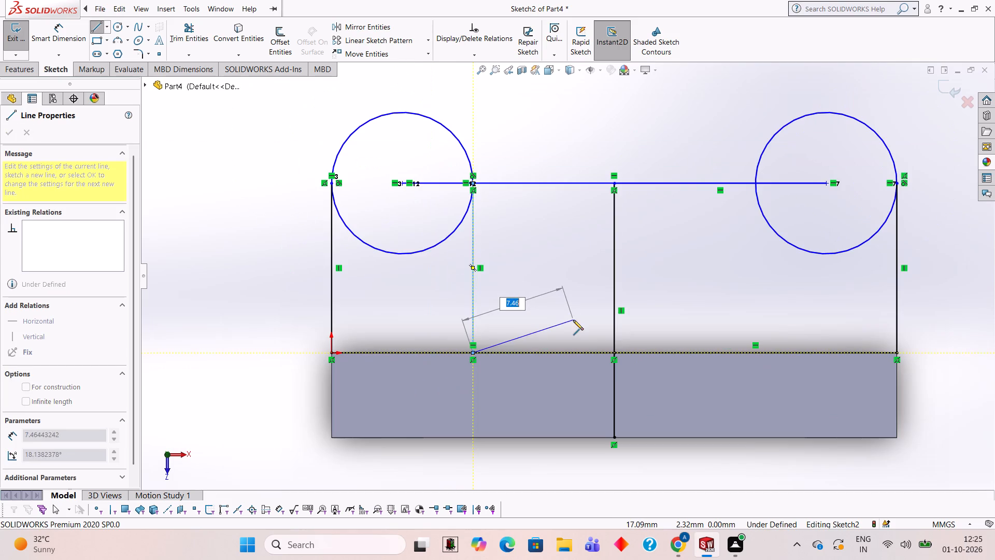
key("Escape")
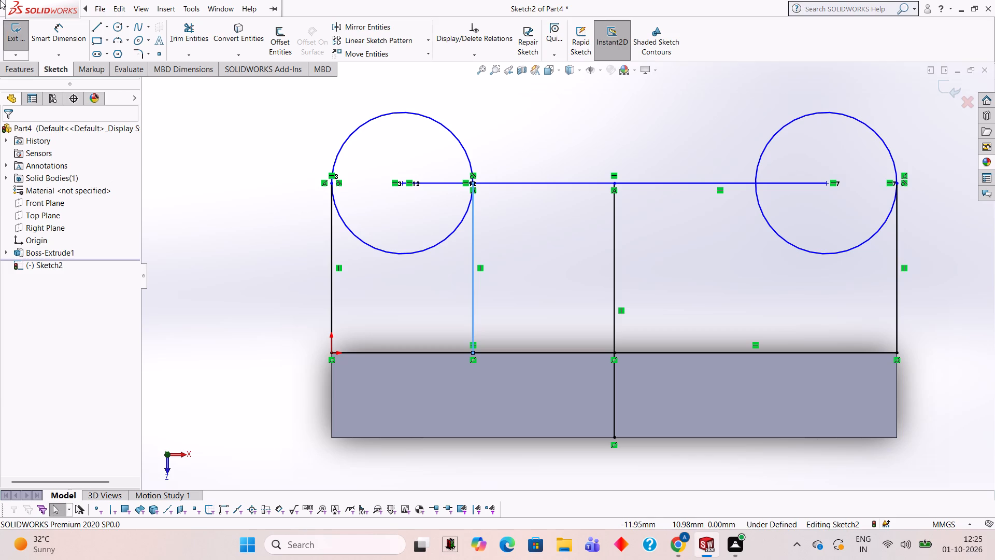
left_click(95, 30)
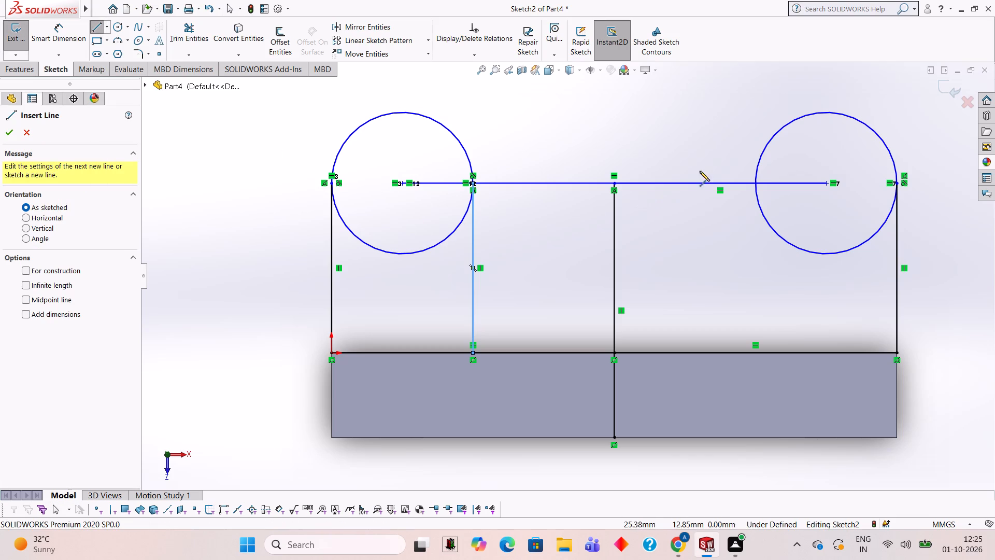
left_click(755, 183)
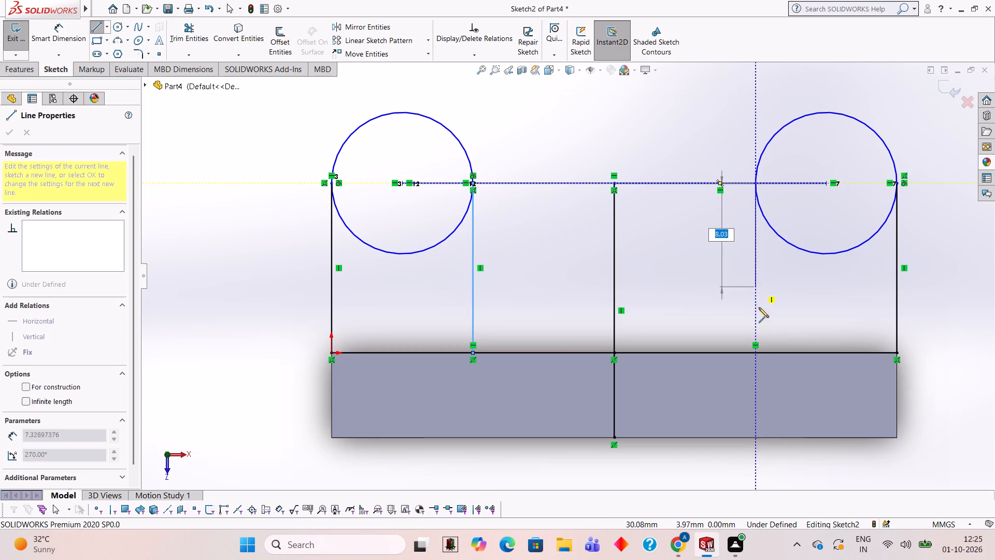
left_click(754, 351)
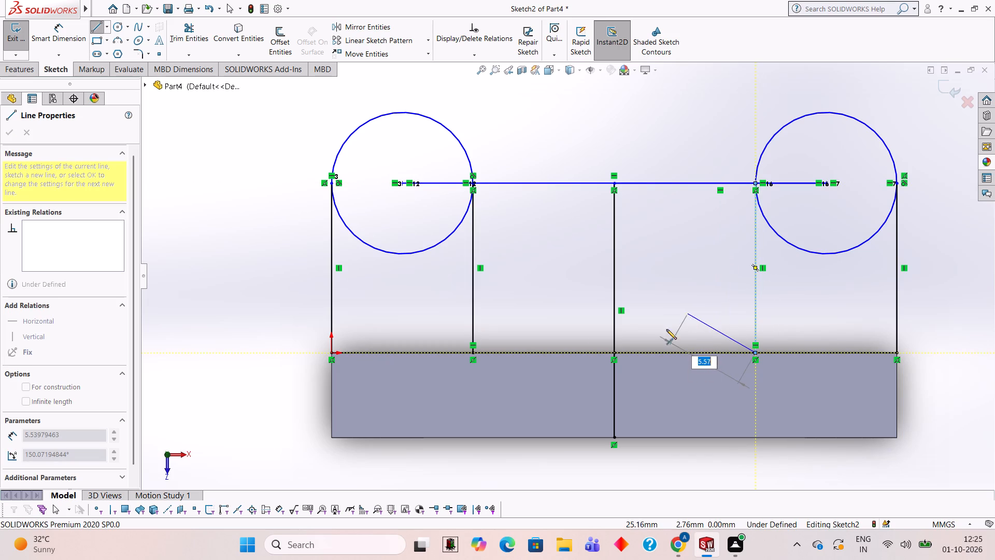
Trim both circles' +Z halves, the centre line beyond the face, and the horizontal line except its piece inside the +X circle.
left_click(179, 45)
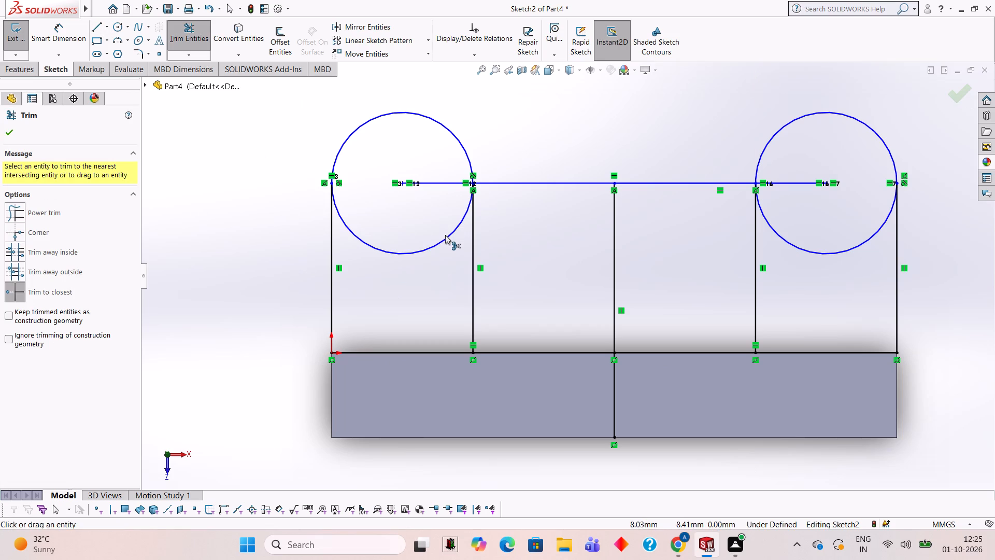
left_click(441, 241)
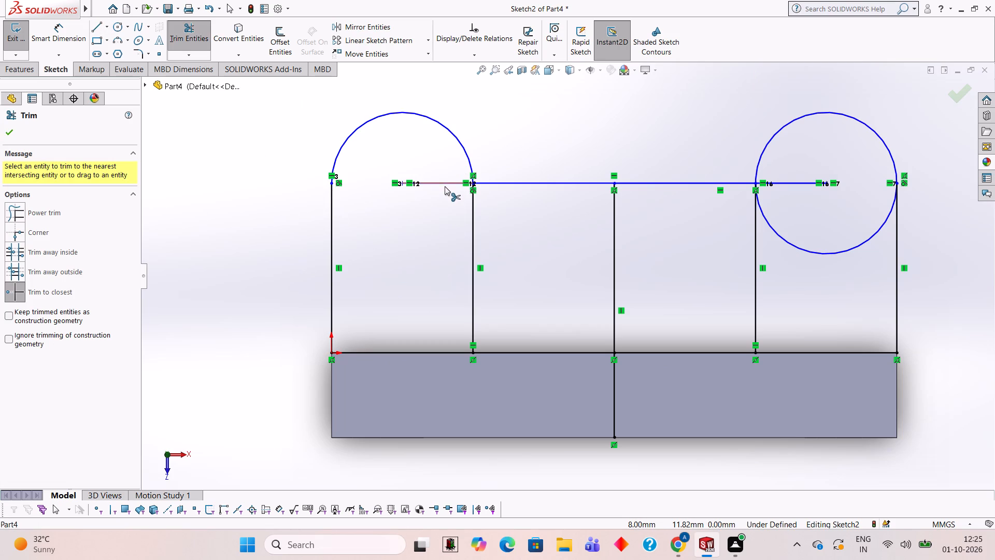
left_click(445, 186)
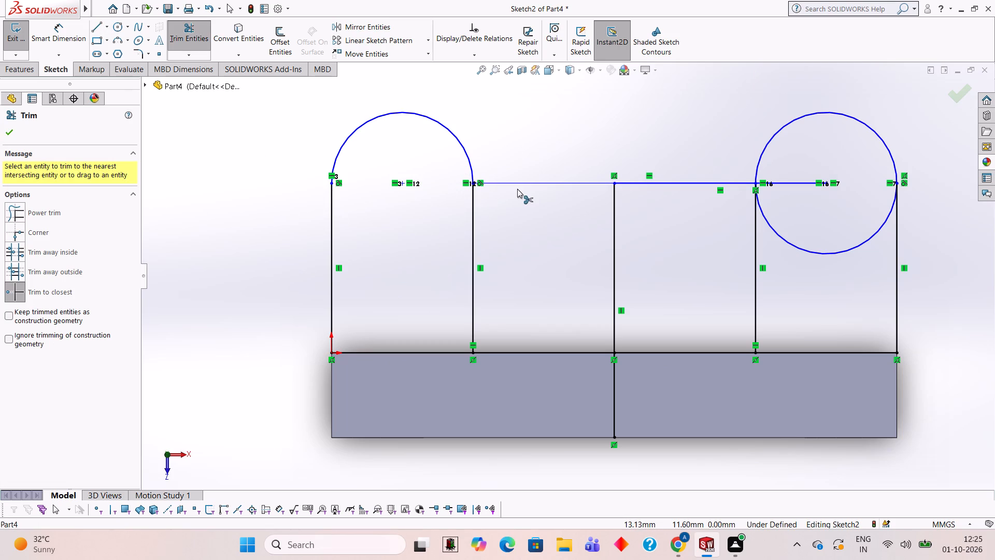
left_click(519, 185)
left_click(647, 184)
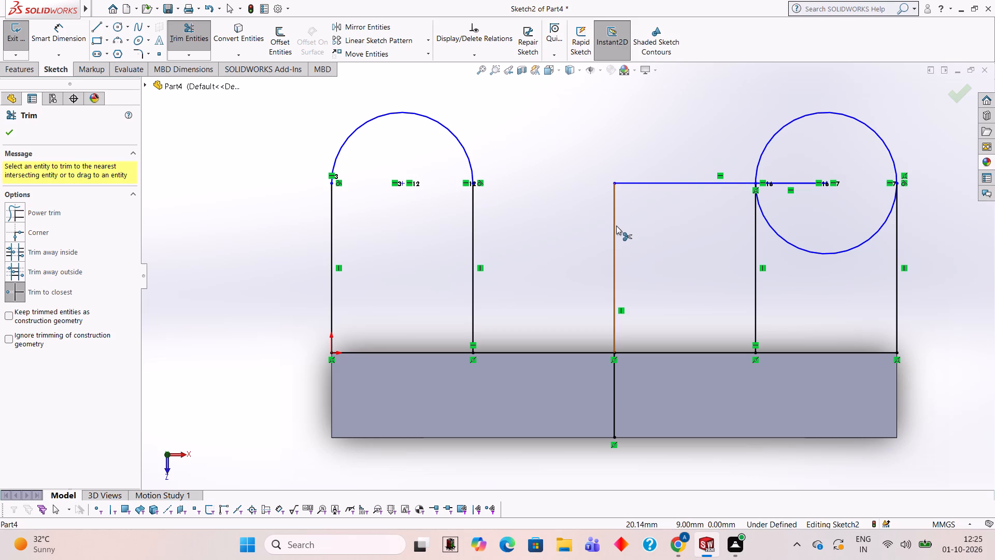
left_click(616, 226)
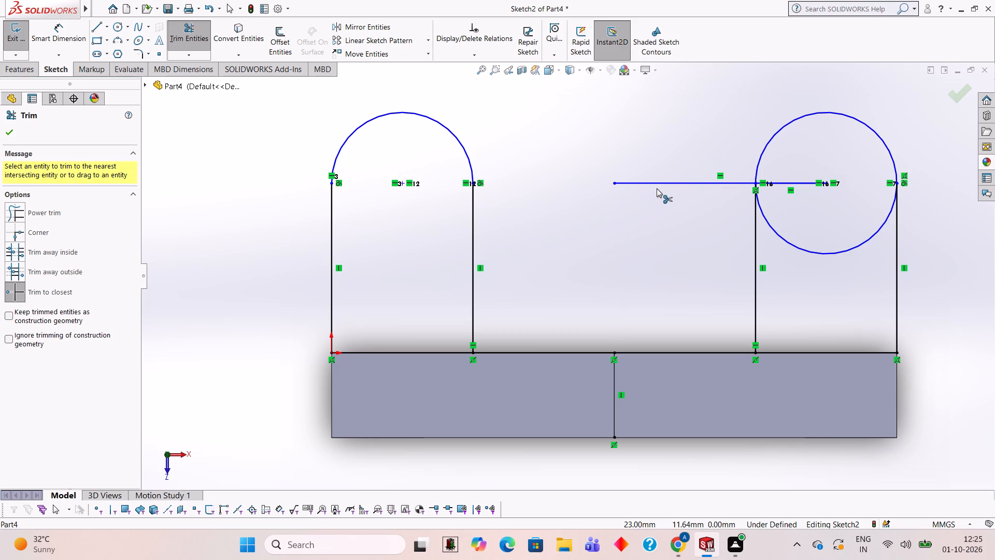
left_click(684, 185)
left_click(795, 248)
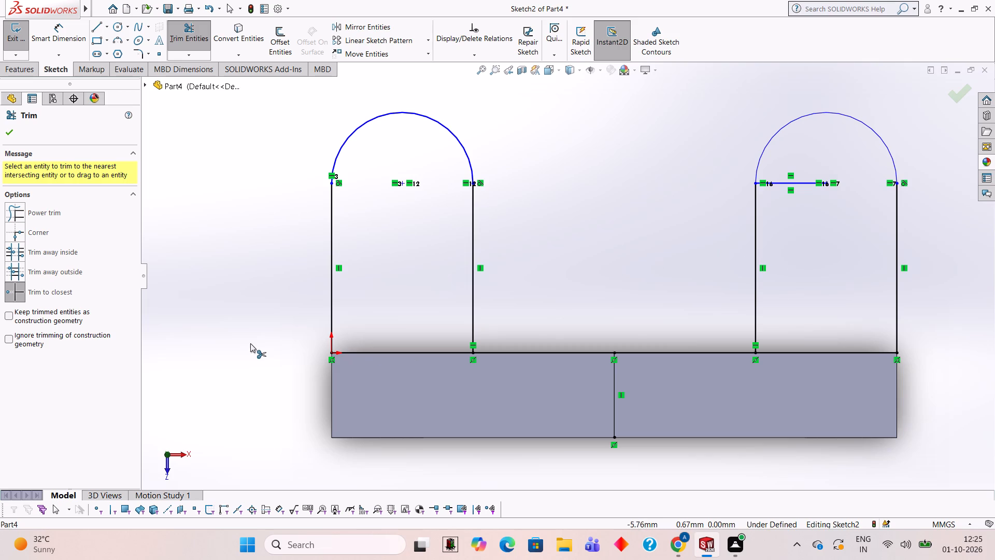
Add 5 mm sketch fillets where both arms' inner vertical lines meet the line along the face's -Z edge.
left_click(145, 55)
left_click(146, 71)
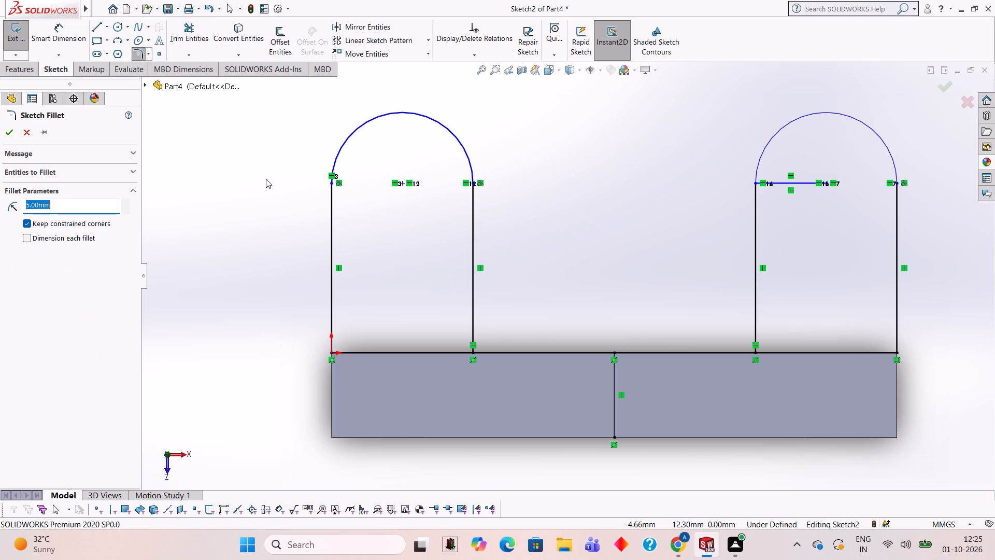
left_click(474, 311)
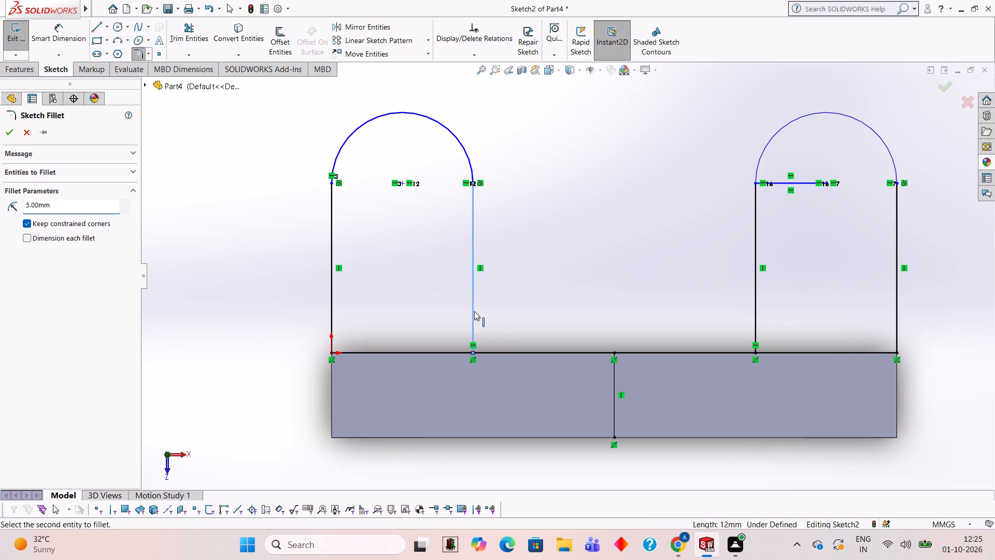
left_click(501, 351)
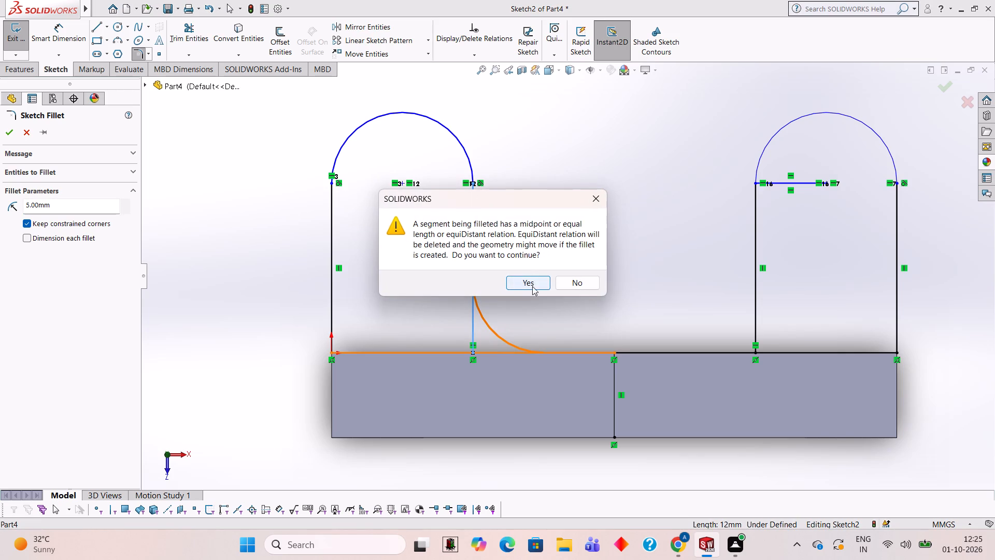
left_click(532, 286)
left_click(534, 277)
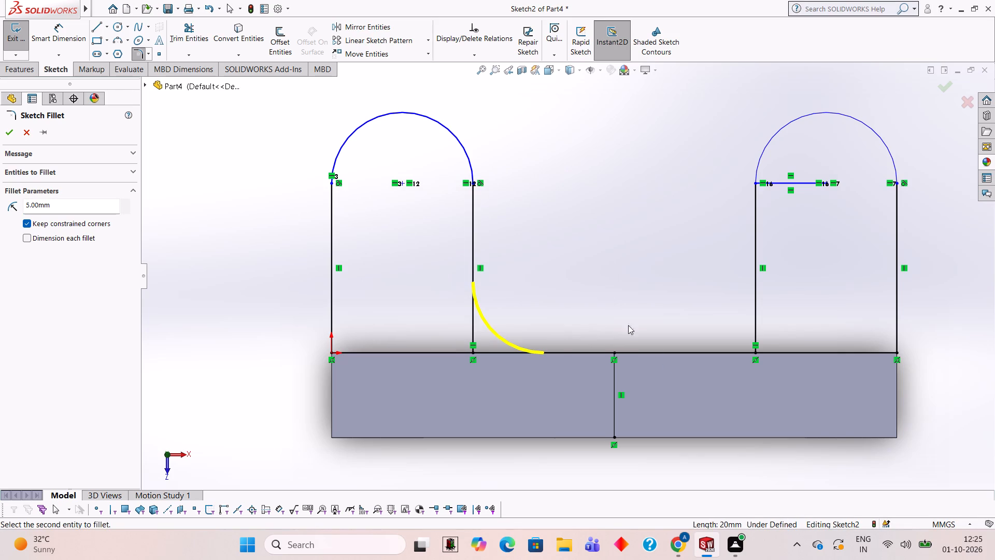
left_click(756, 306)
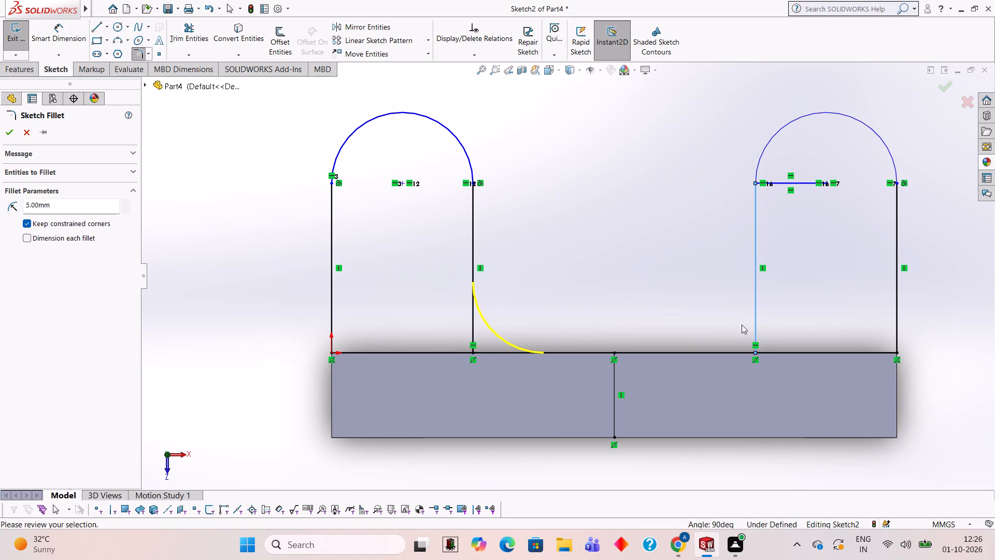
left_click(713, 356)
left_click(516, 284)
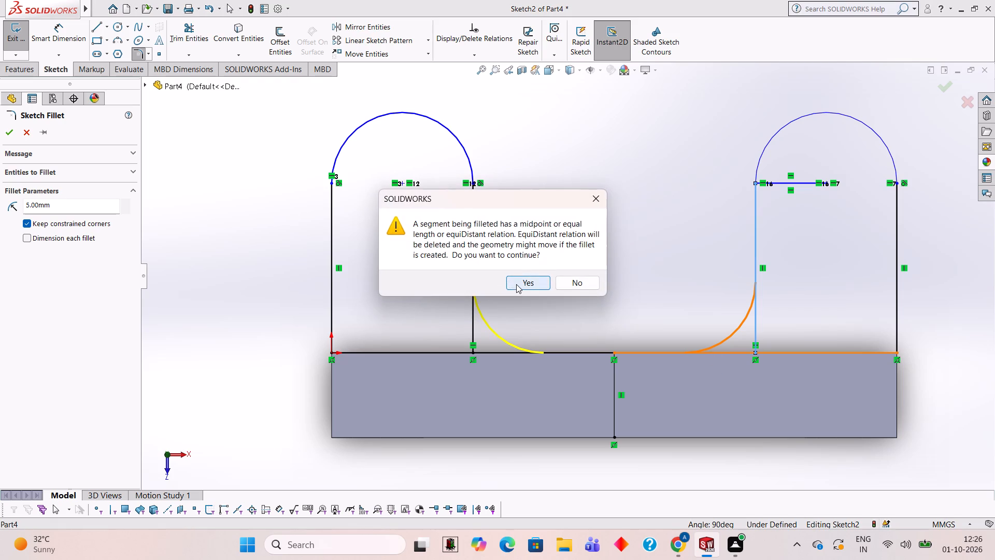
left_click(517, 281)
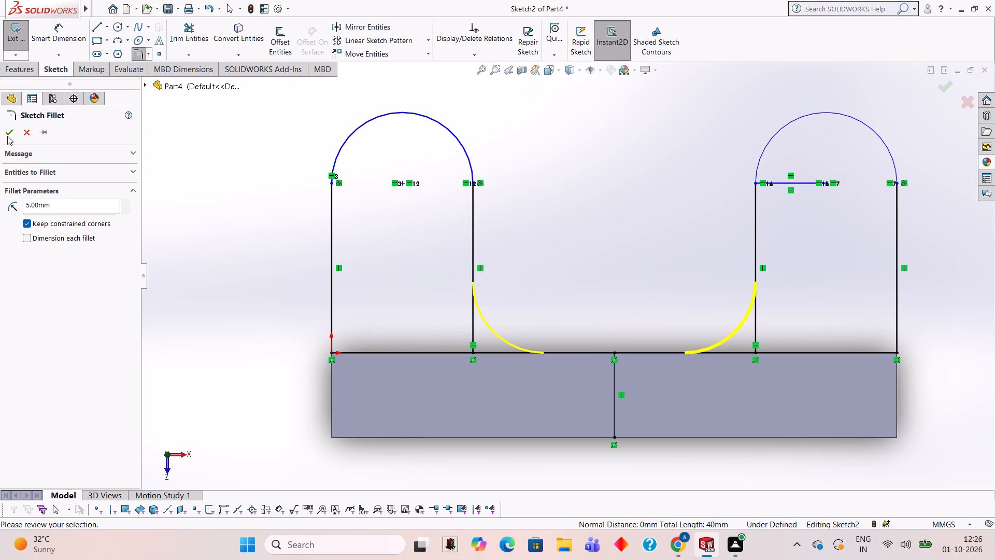
left_click(1, 128)
left_click(3, 128)
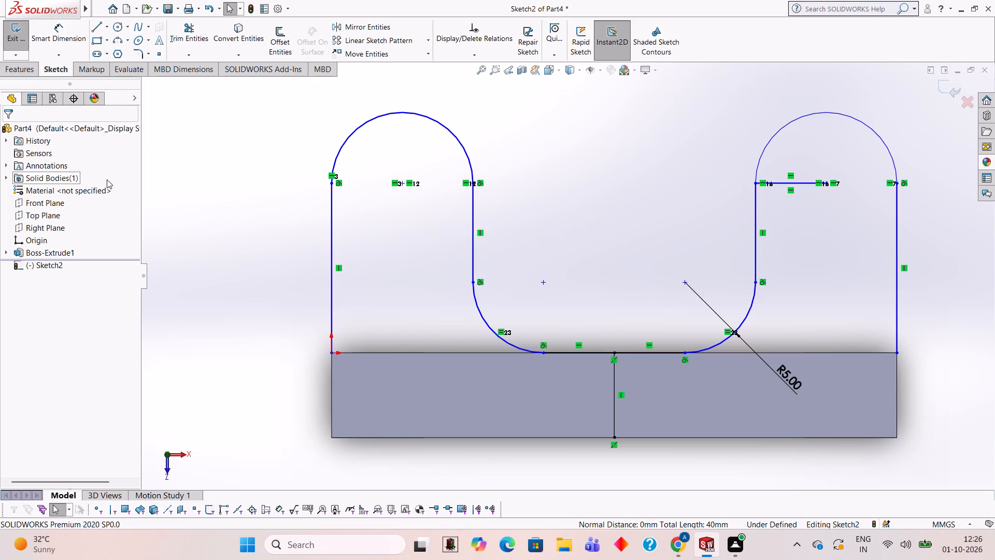
left_click(144, 179)
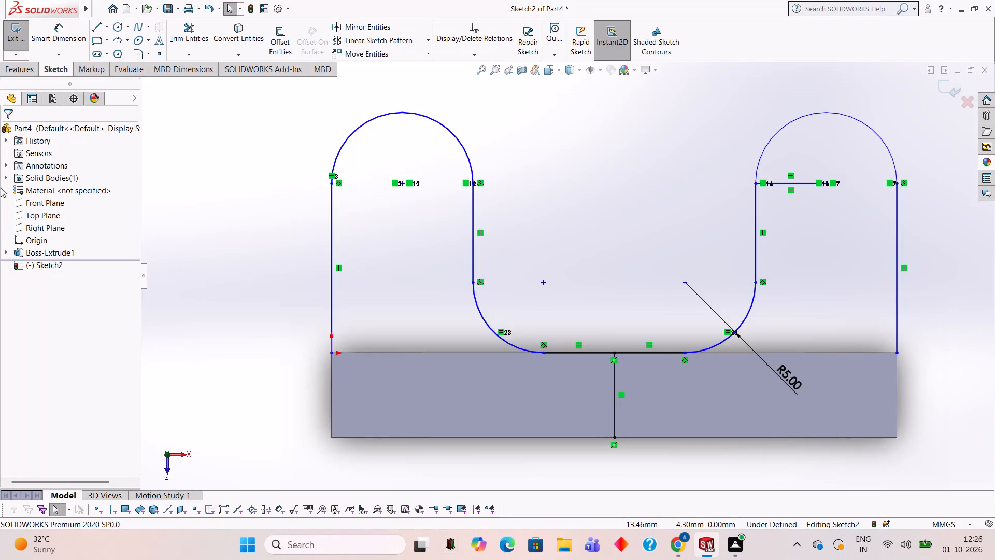
Trim away both line pieces between the two fillets along the face's -Z edge.
left_click(180, 33)
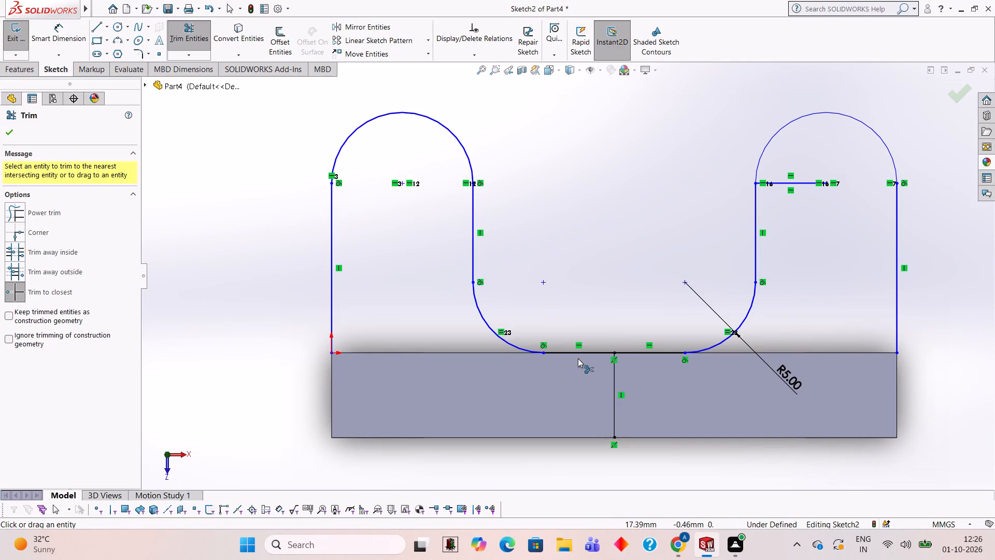
left_click(588, 353)
left_click(644, 355)
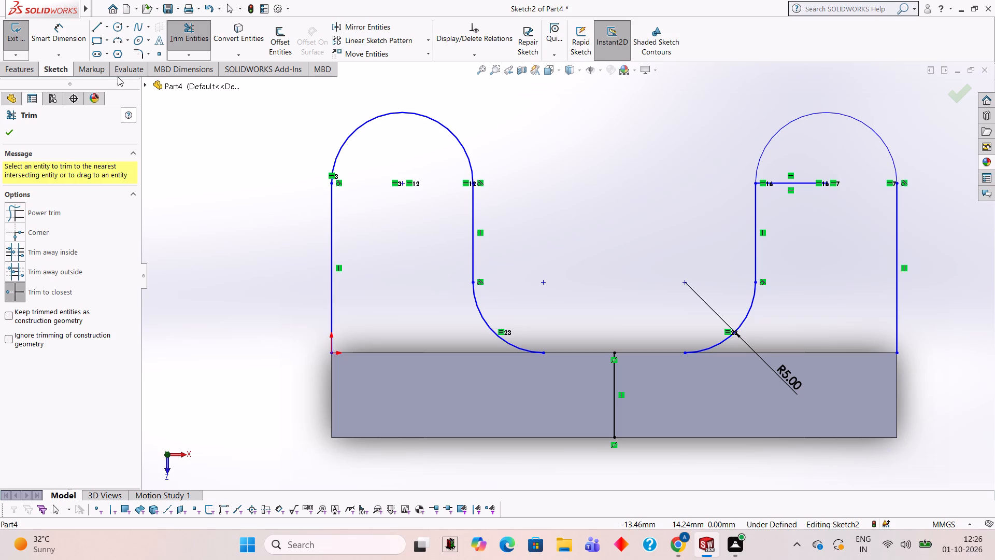
Draw a 40 mm line along the face's -Z edge from the origin to the +X arm's outer corner.
left_click(96, 27)
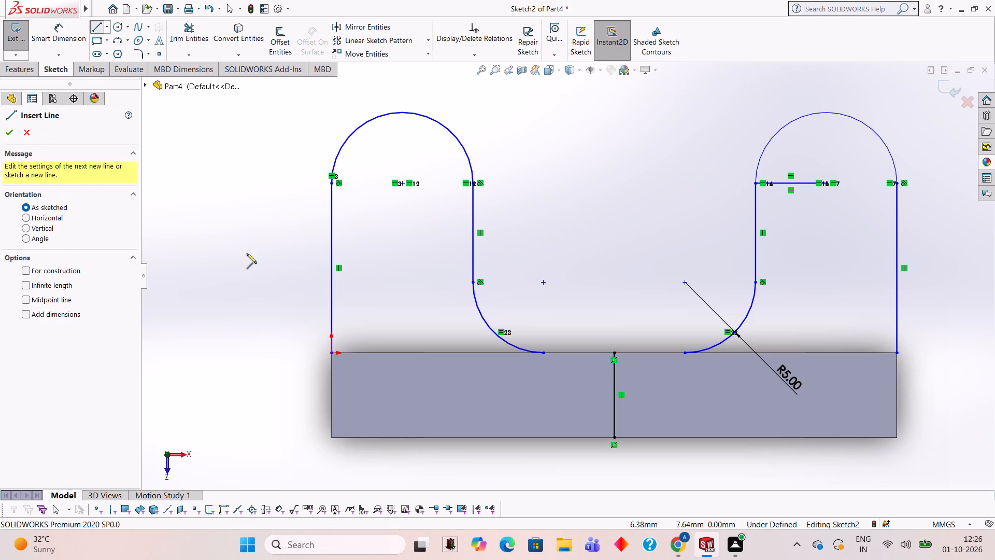
left_click(331, 353)
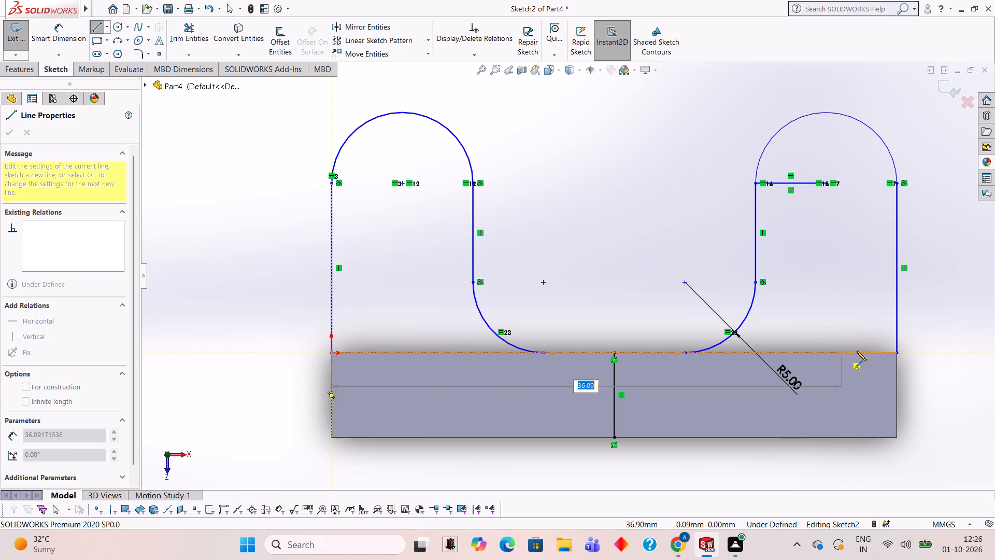
left_click(897, 352)
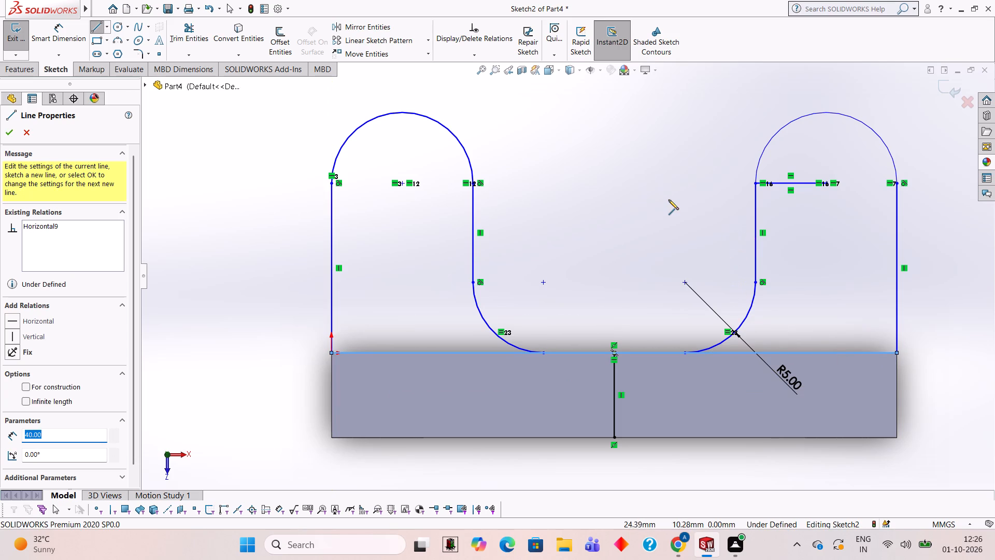
scroll(666, 205, "up", 2)
scroll(667, 208, "down", 1)
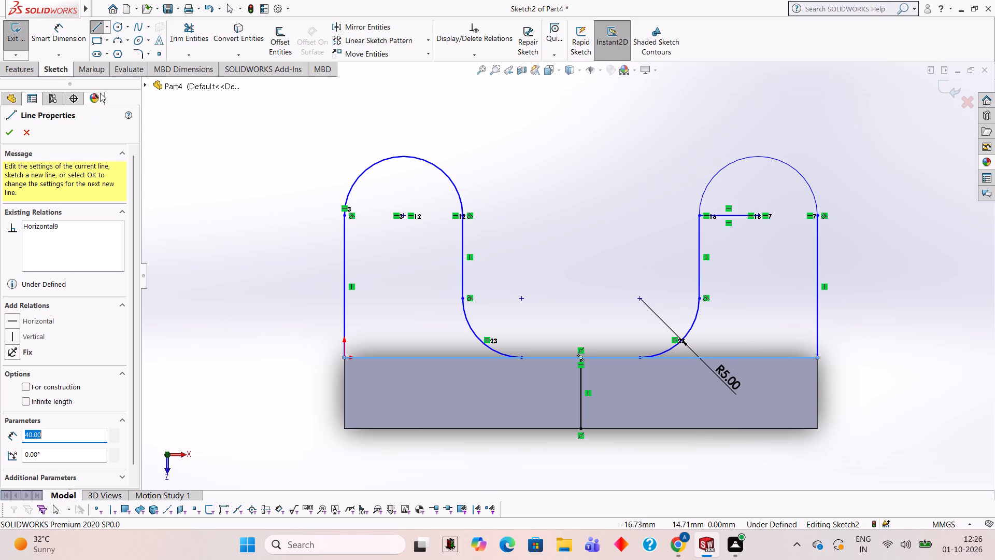
Trim the new line's middle piece between the two fillets and the vertical centre line across the face.
left_click(182, 48)
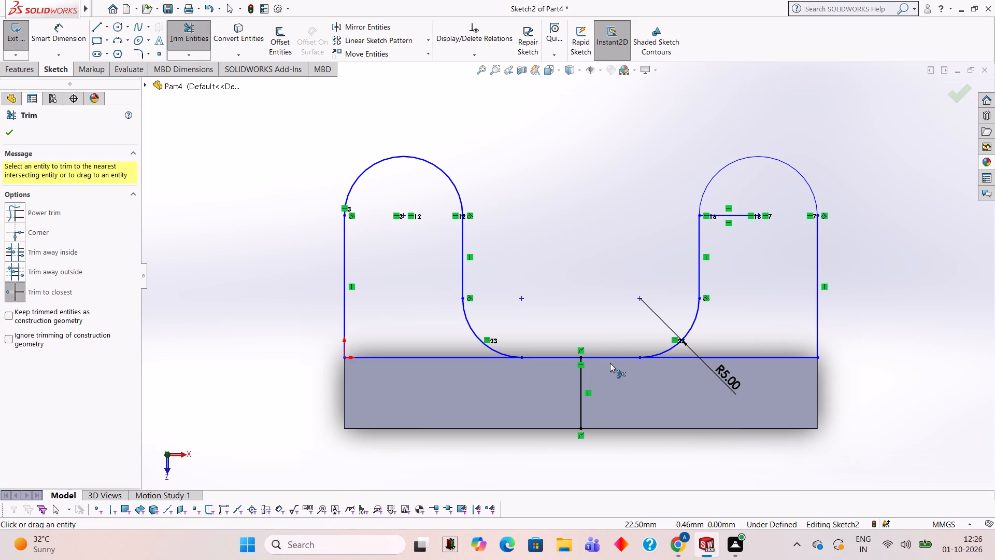
left_click(608, 359)
left_click(567, 359)
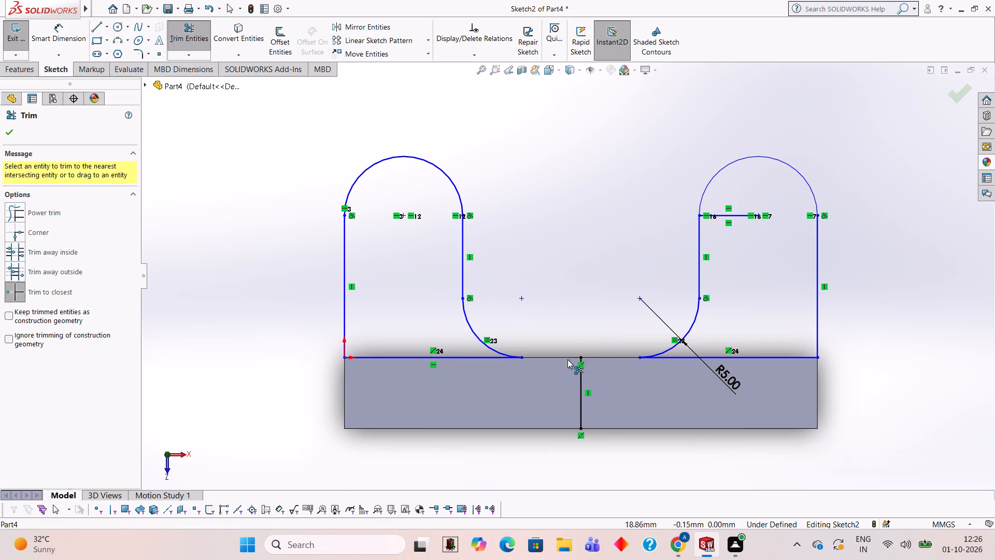
left_click(567, 359)
left_click(583, 398)
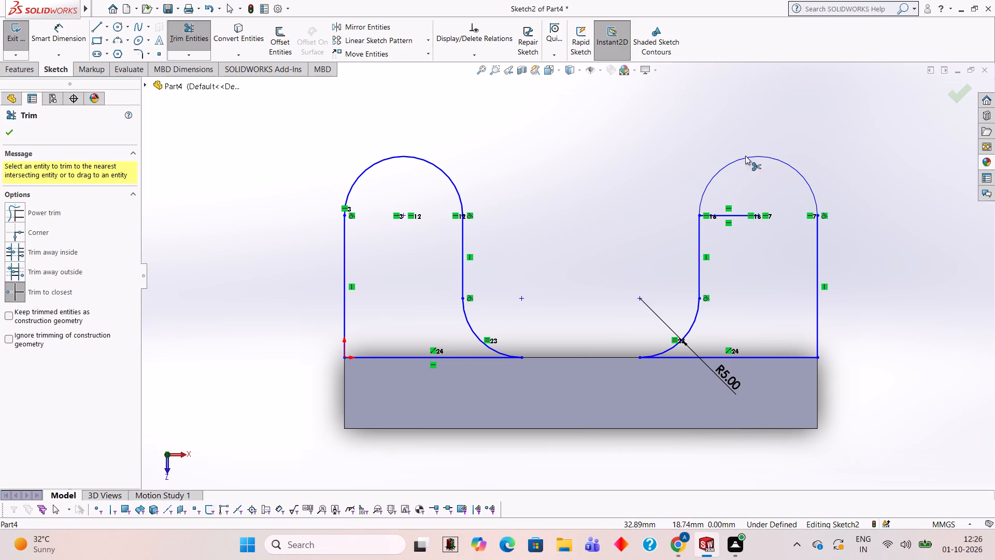
Dimension the round-end arcs of both arms with a 5 mm radius.
left_click(75, 29)
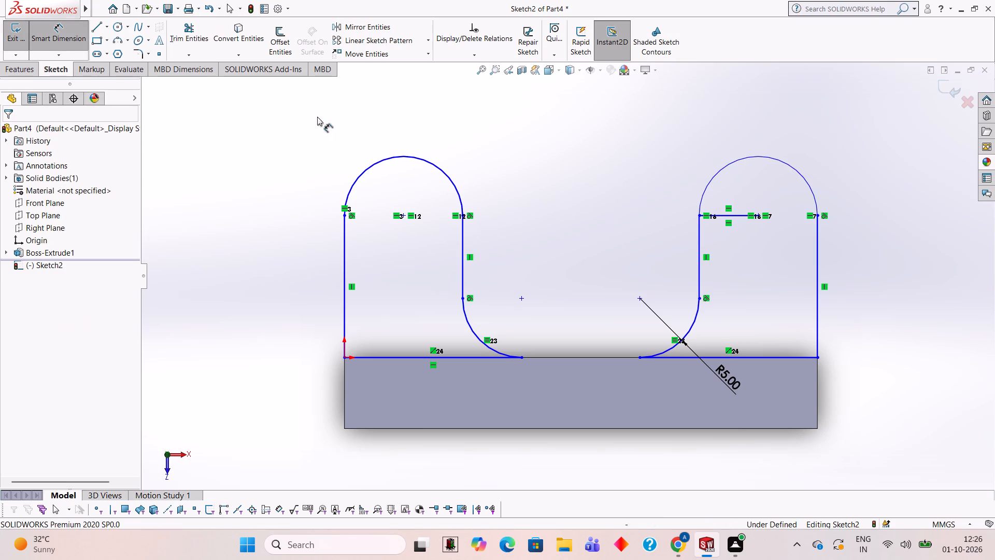
left_click(722, 170)
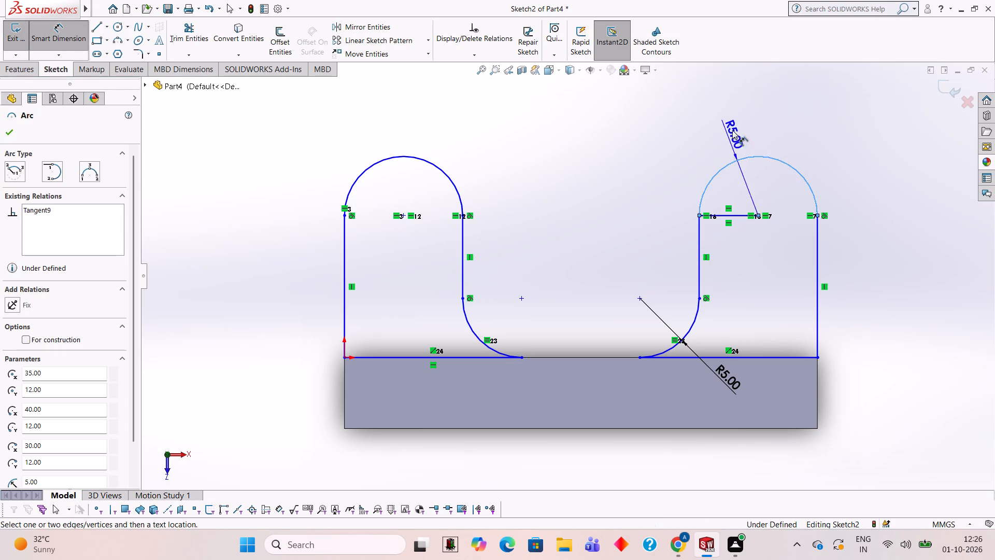
left_click(812, 129)
left_click(765, 114)
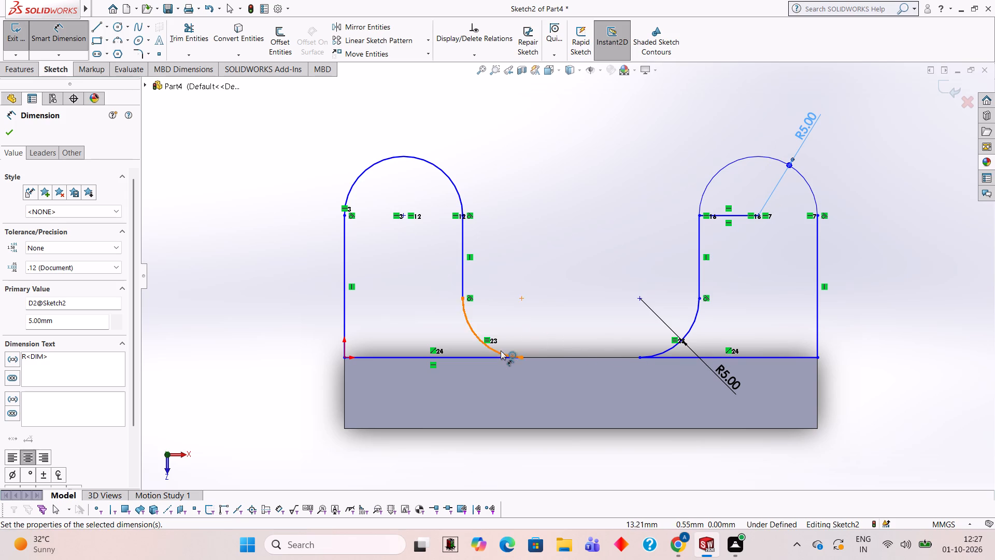
left_click(451, 184)
left_click(468, 142)
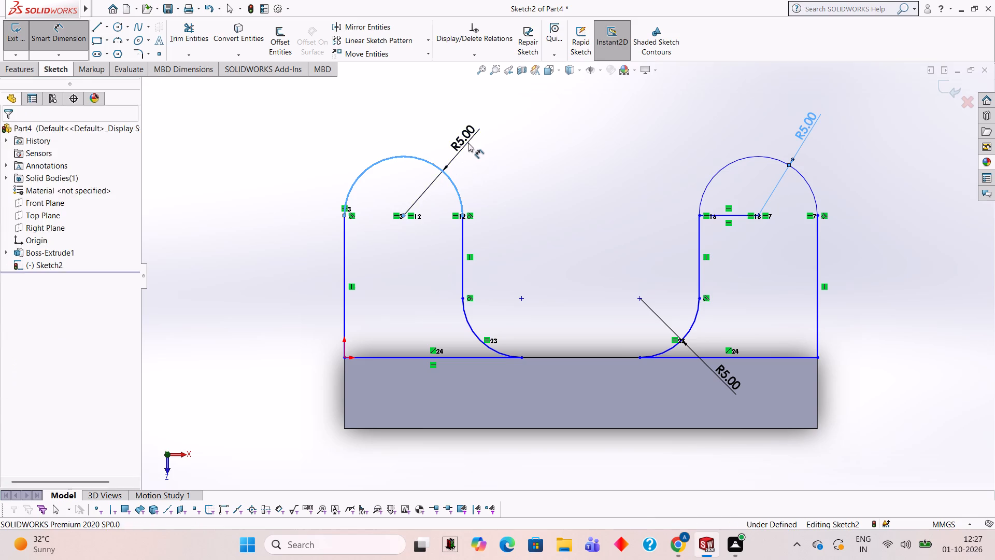
left_click(424, 127)
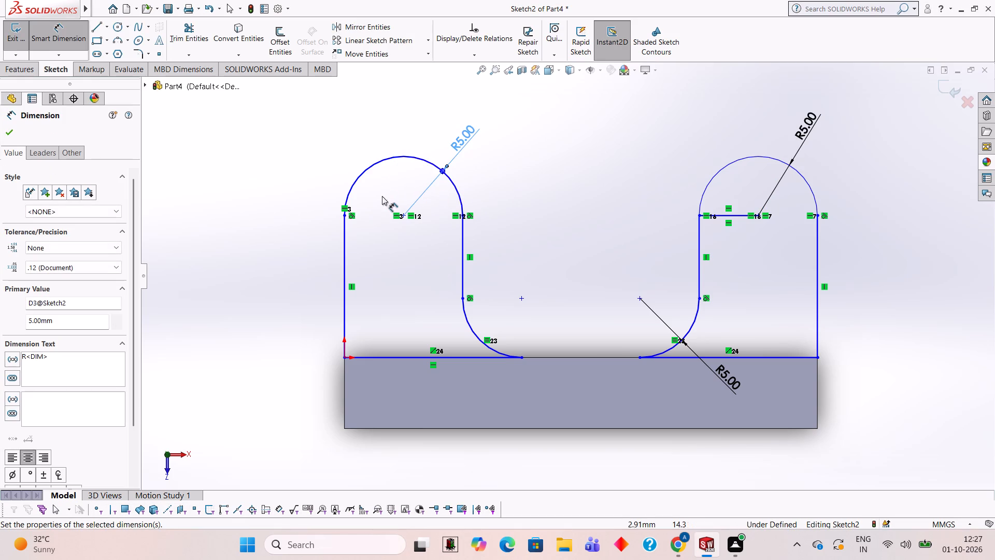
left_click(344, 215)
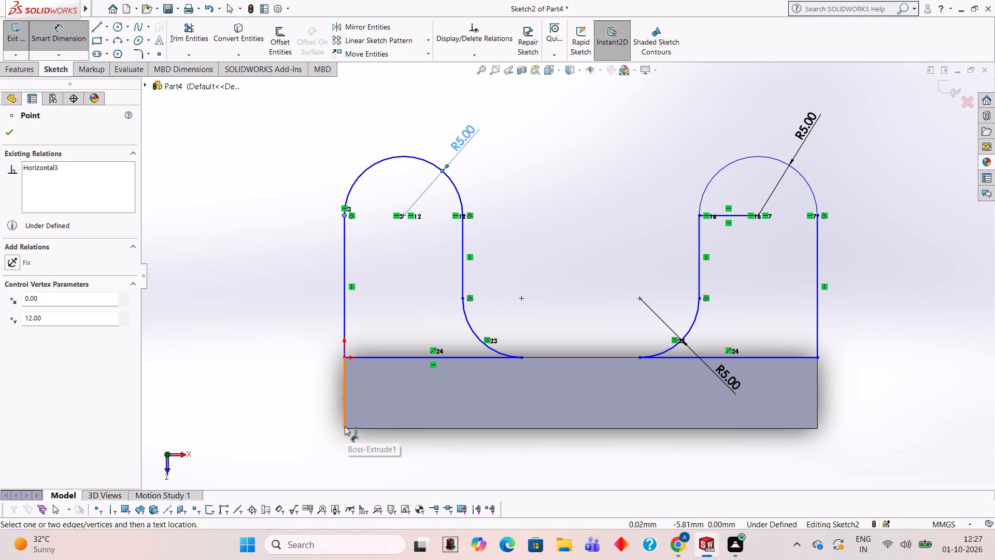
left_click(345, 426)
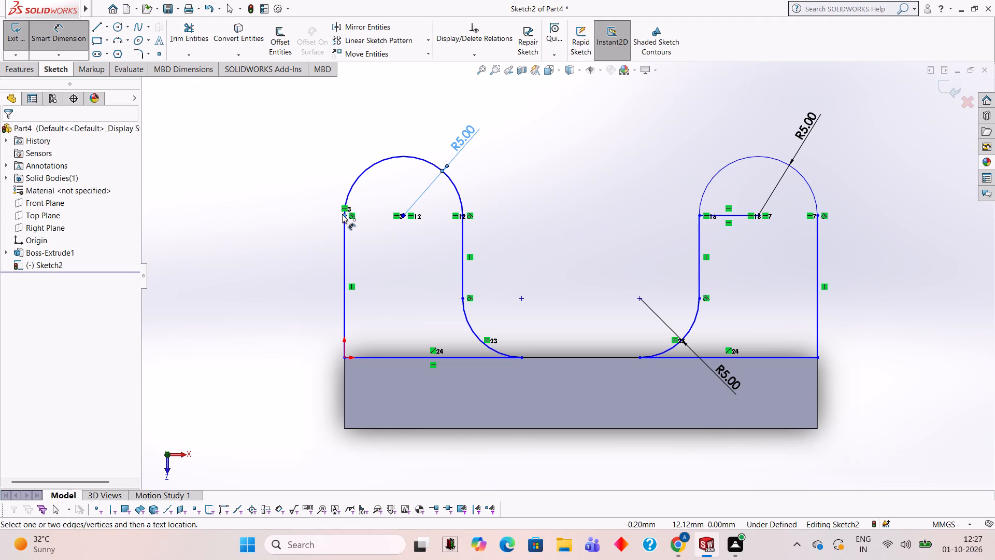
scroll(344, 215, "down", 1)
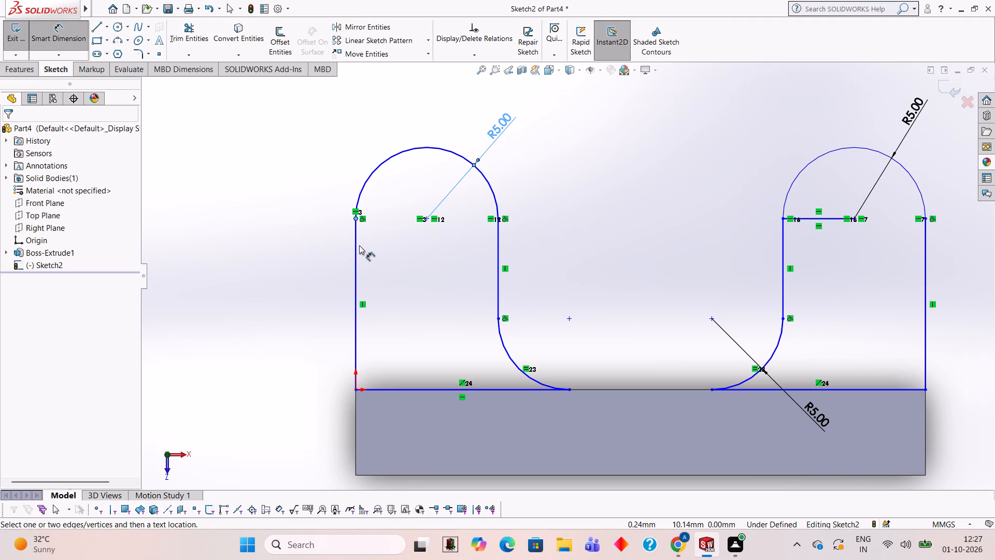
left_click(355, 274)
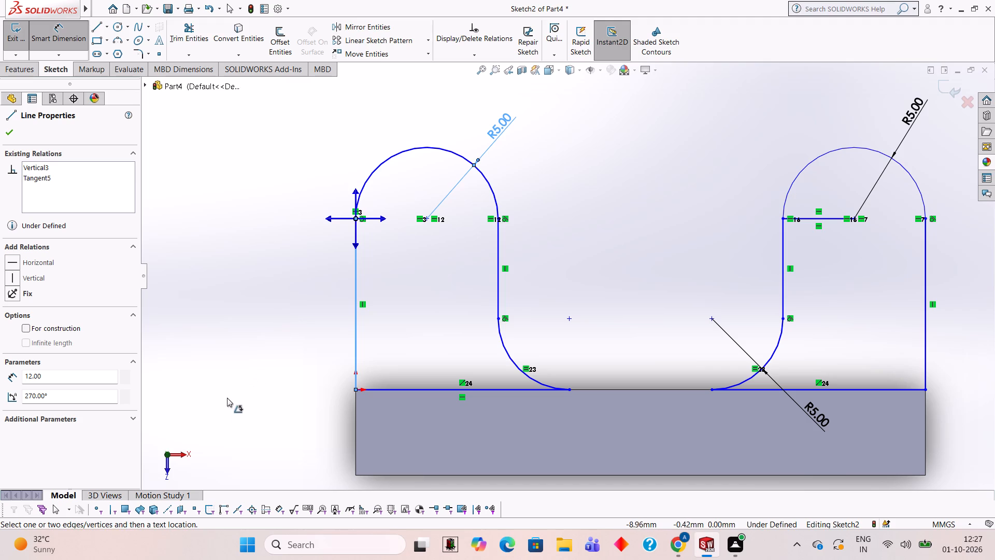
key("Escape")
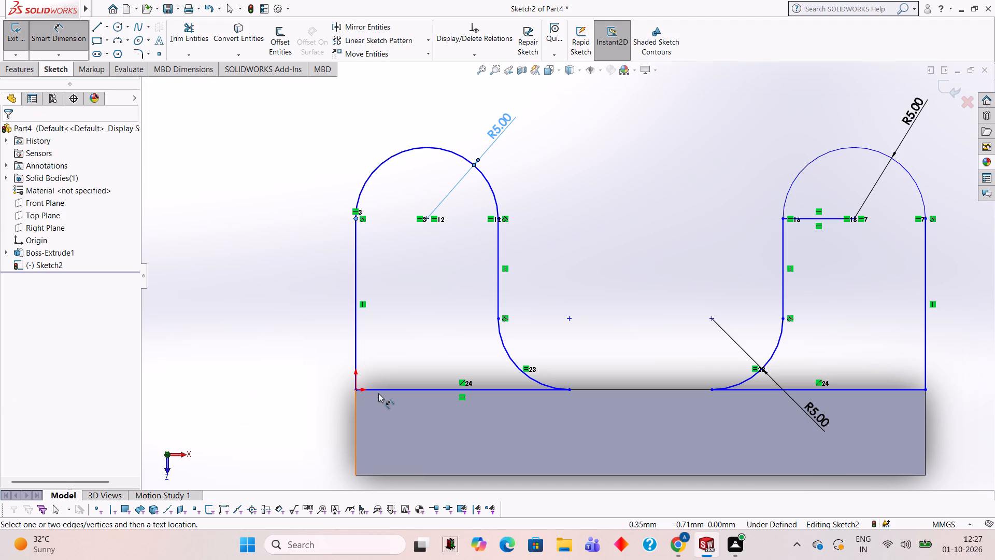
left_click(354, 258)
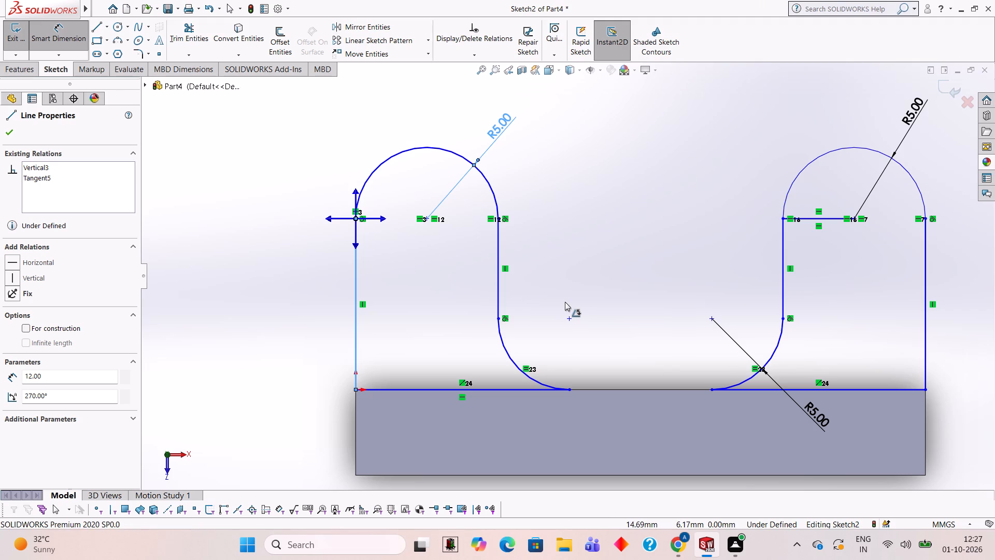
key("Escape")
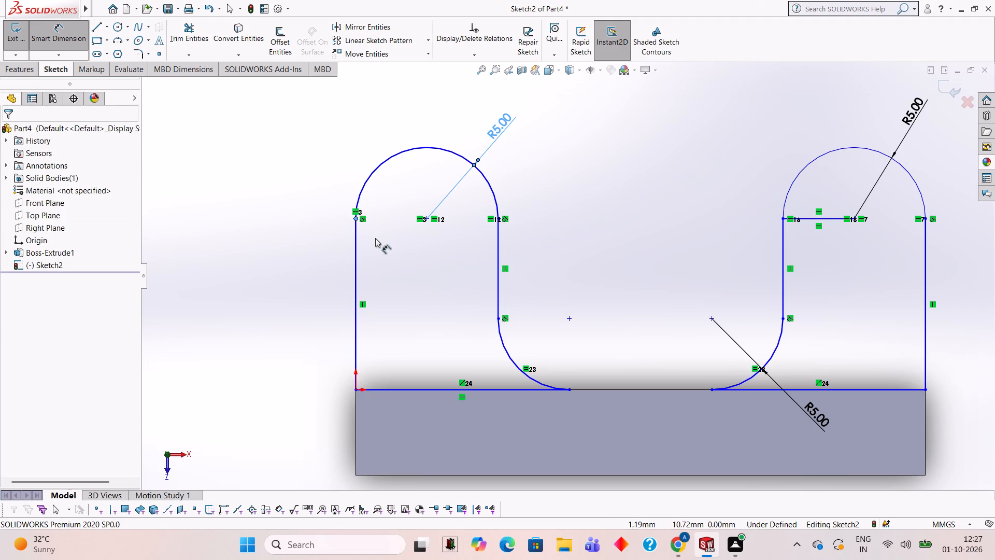
Dimension the vertical distance from the -X arc's outer end to the origin as 12 mm.
left_click(354, 219)
left_click(356, 389)
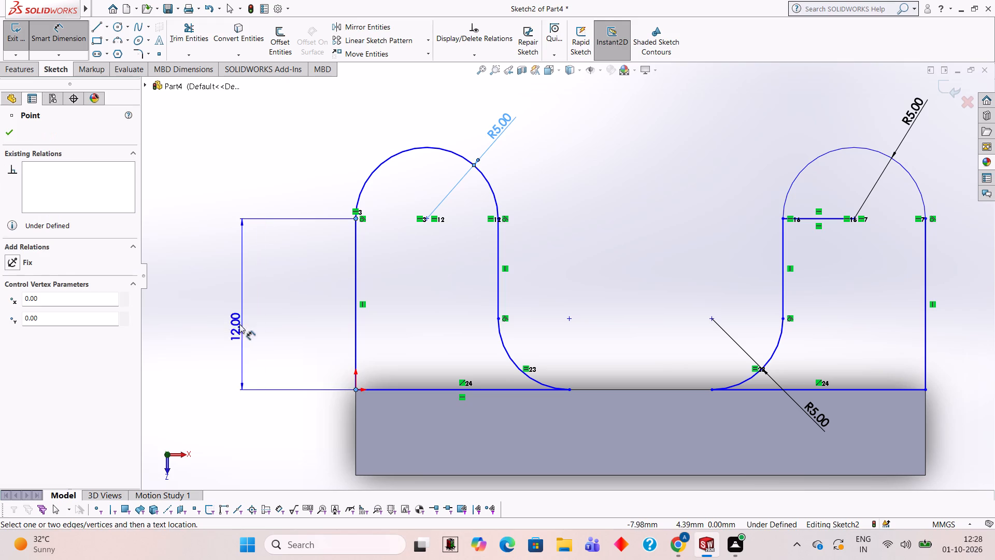
left_click(220, 317)
left_click(172, 300)
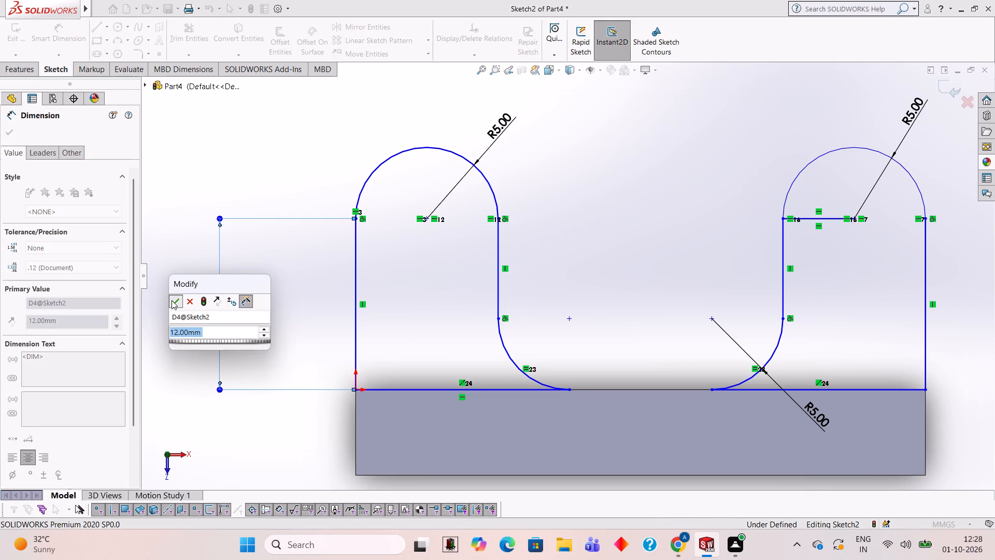
left_click(647, 175)
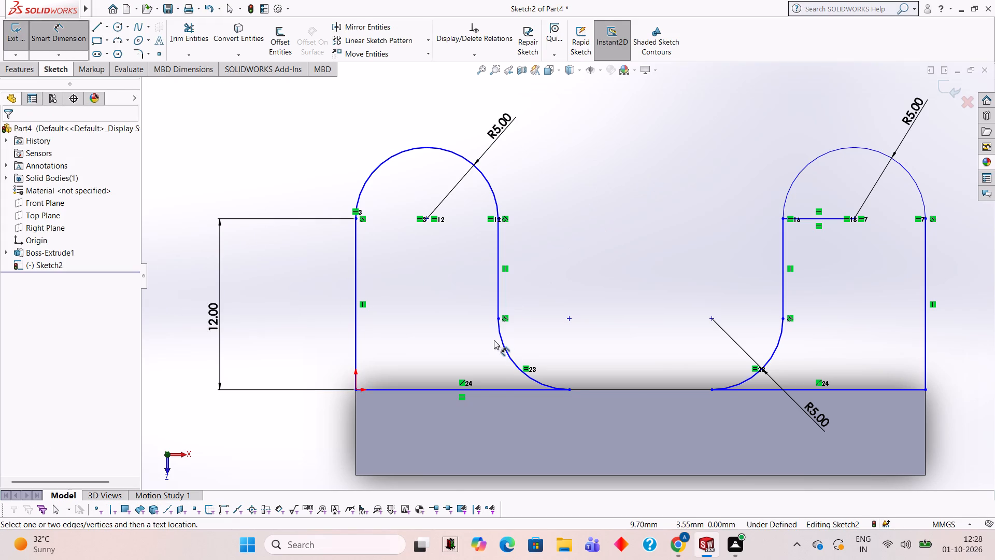
Dimension the -X arm's base line along the face edge as 15 mm.
left_click(485, 393)
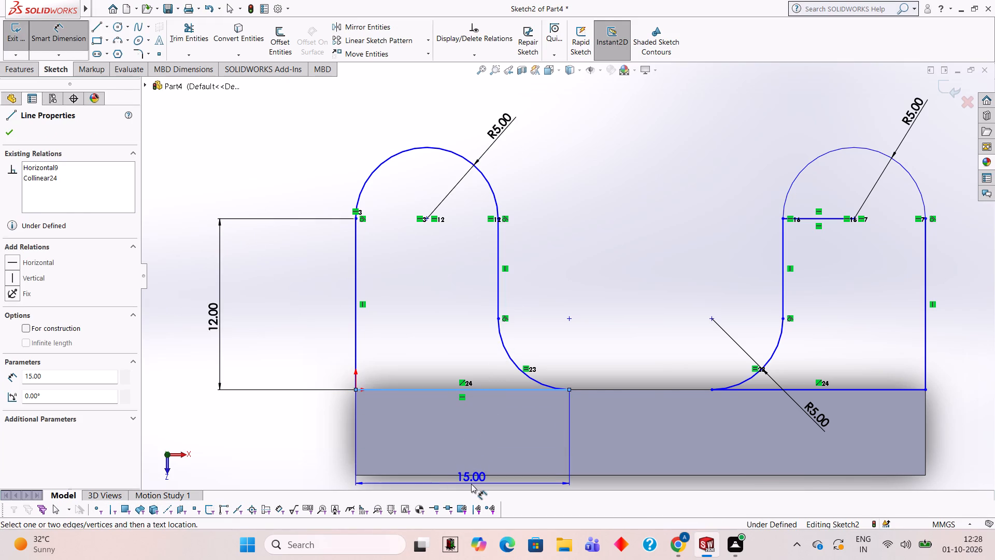
left_click(472, 484)
left_click(429, 467)
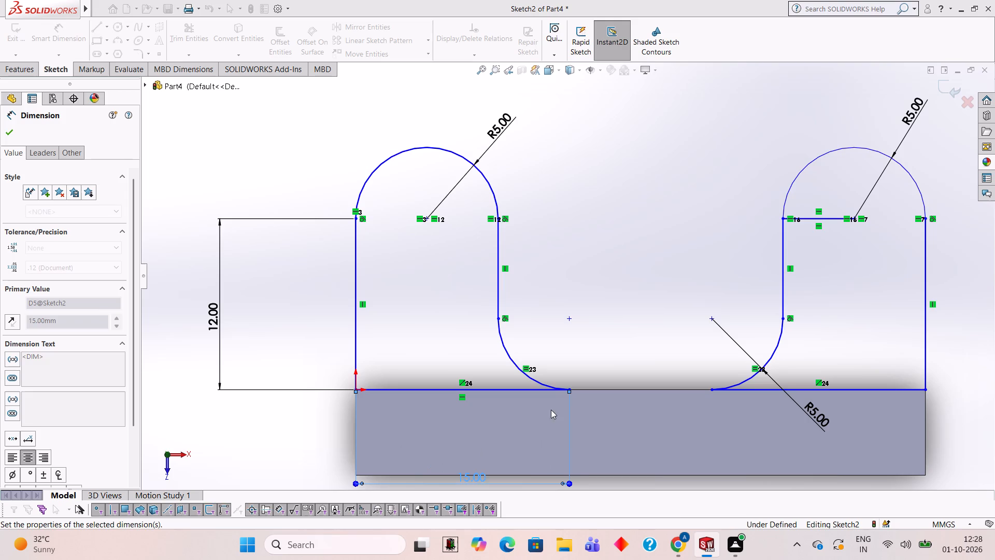
Add a driven radius dimension to the fillet arc at the base of the -X arm.
scroll(705, 292, "up", 1)
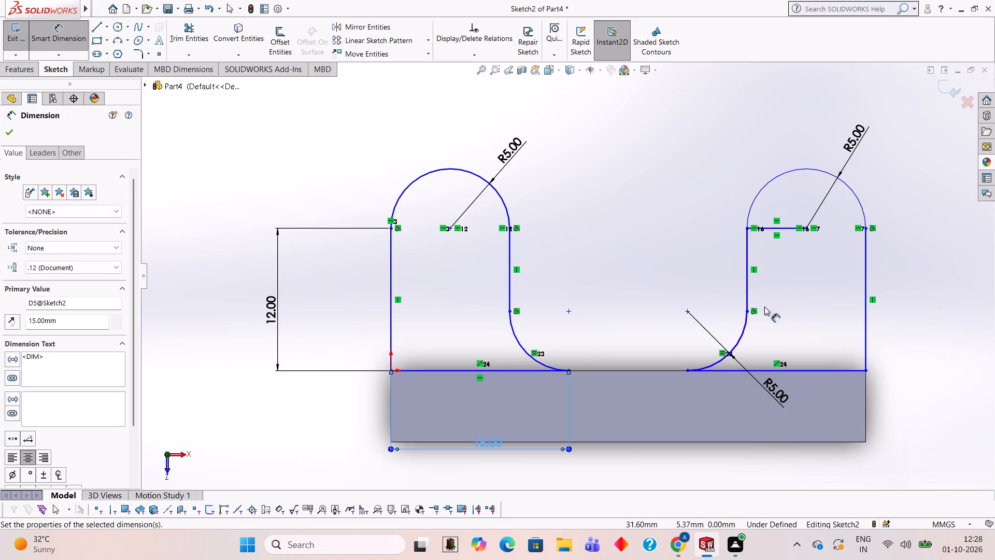
left_click(520, 343)
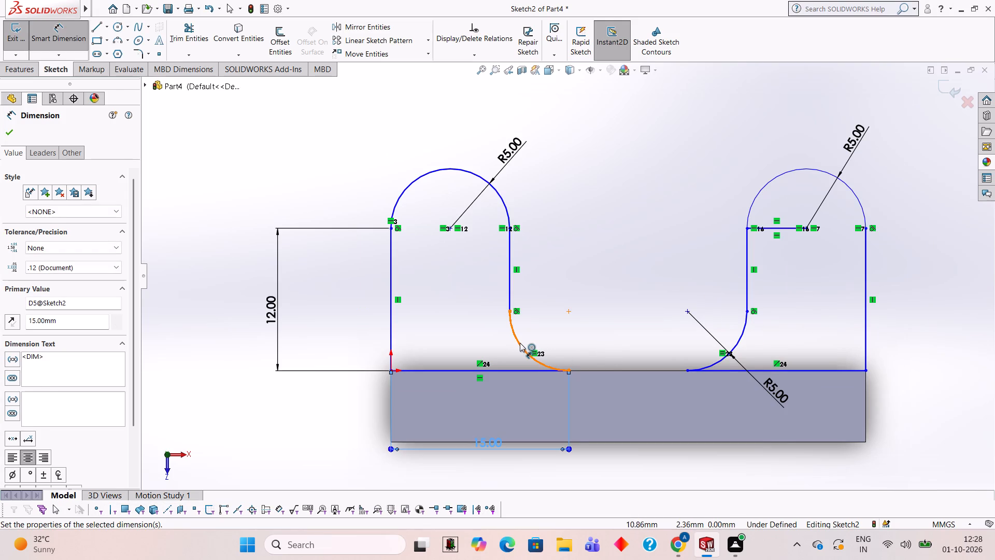
left_click(626, 271)
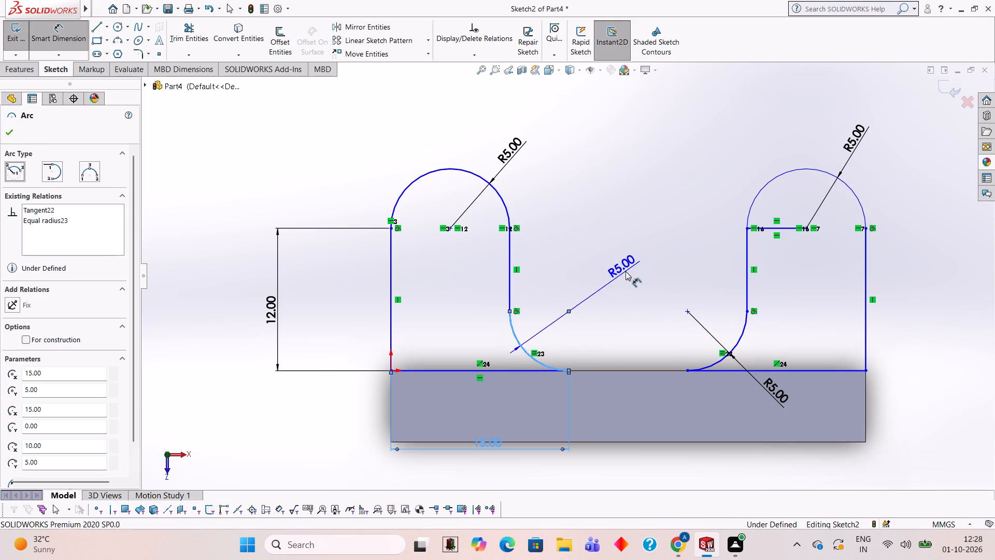
left_click(574, 272)
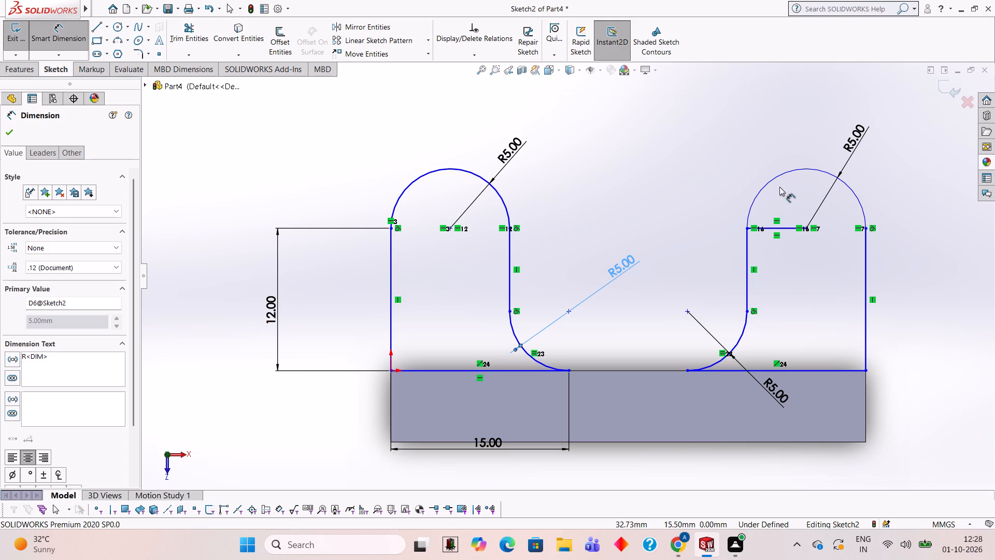
Trim the leftover horizontal line inside the +X arm below its round end.
left_click(173, 44)
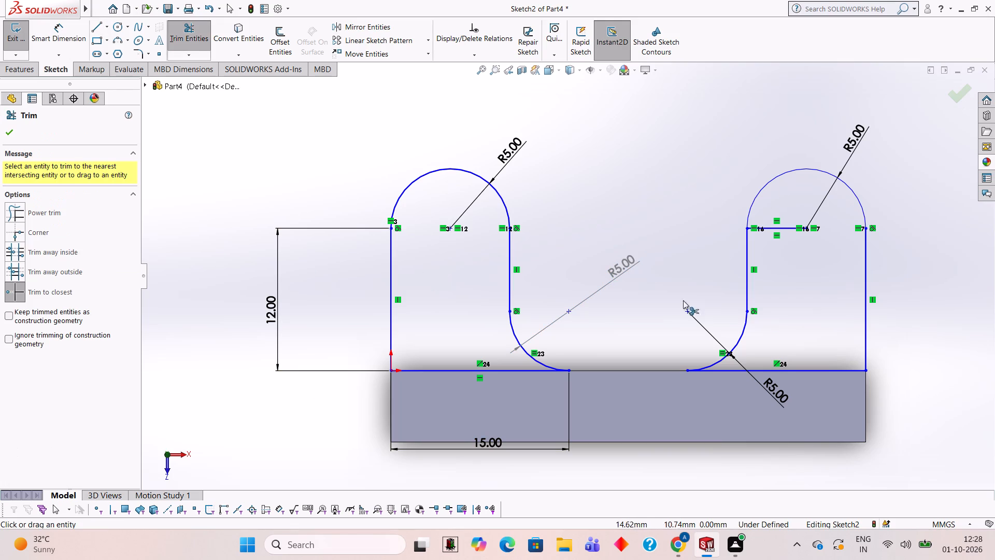
left_click(770, 227)
left_click(775, 228)
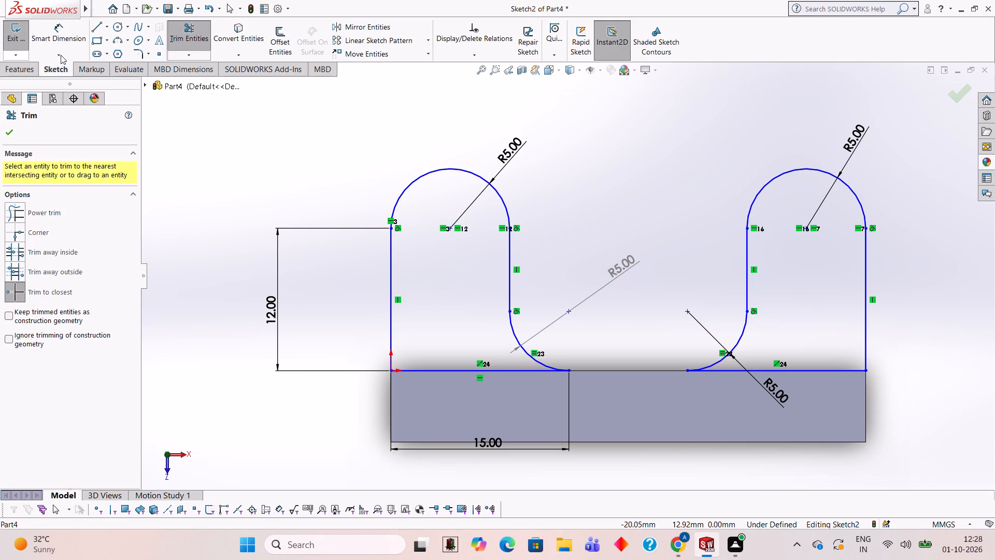
Dimension the +X arm's overall height from its base line to the tip of its round end as 17 mm.
left_click(66, 38)
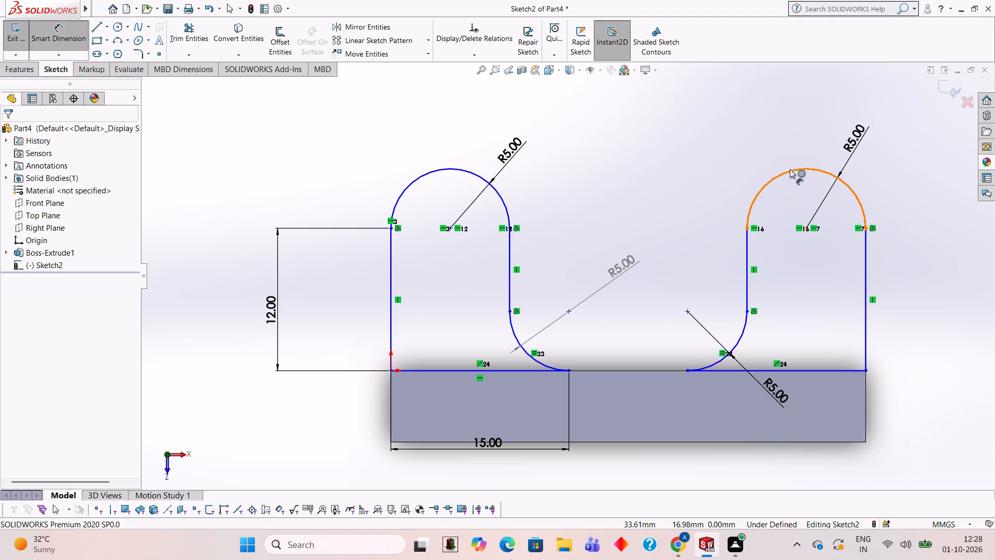
left_click(806, 168)
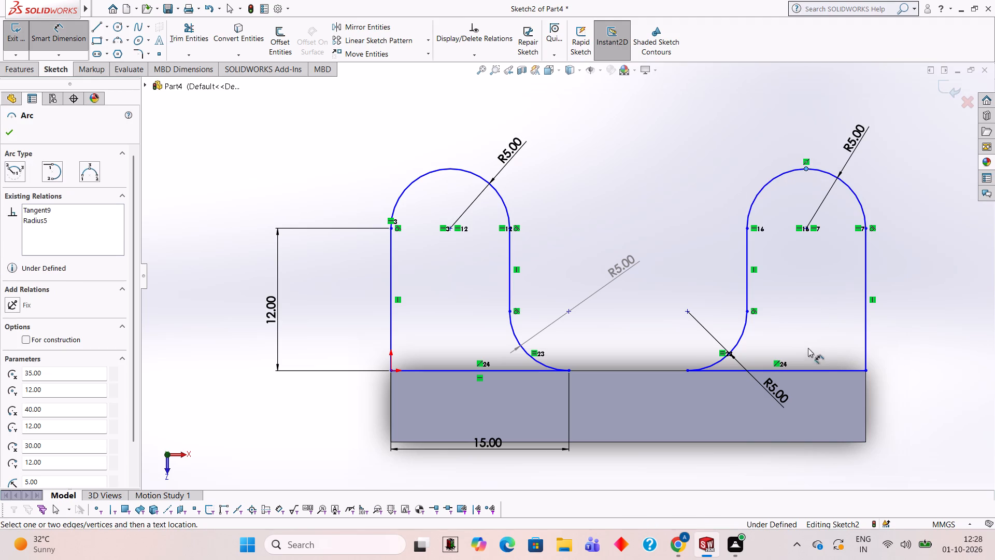
left_click(814, 368)
left_click(917, 307)
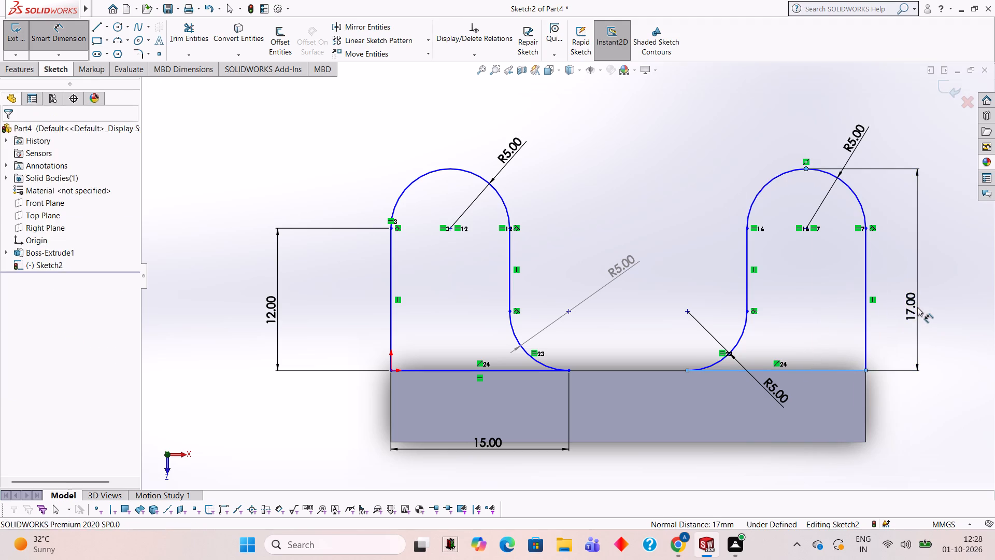
left_click(870, 295)
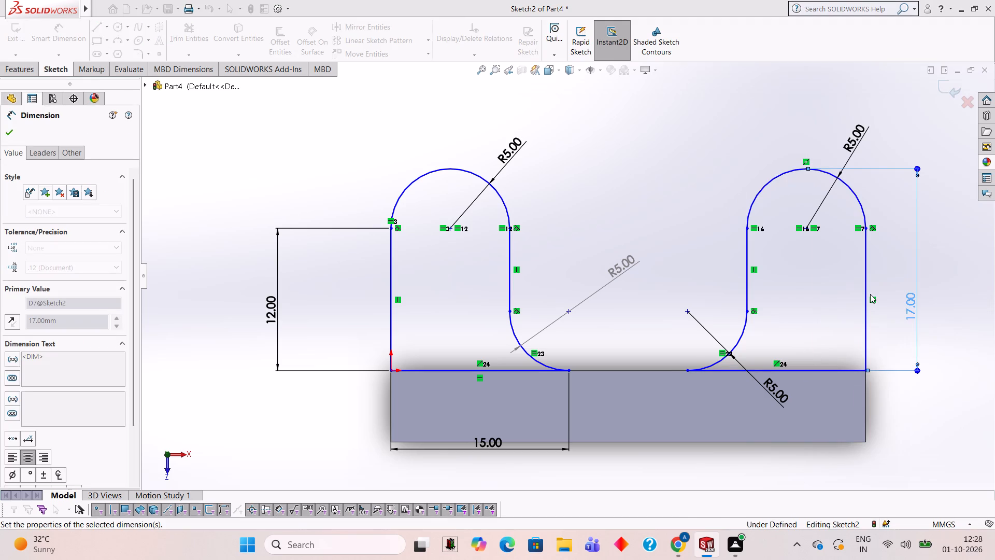
left_click(987, 374)
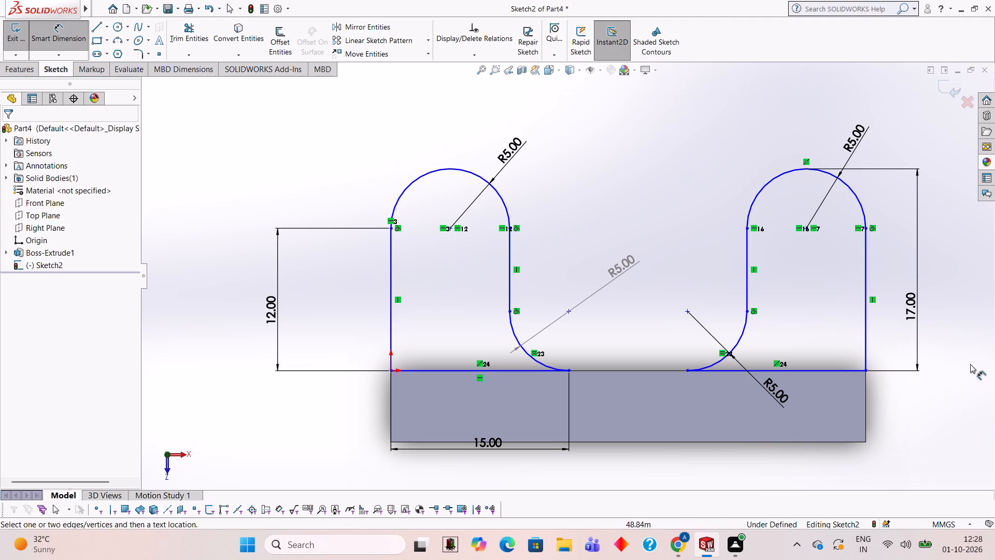
Dimension the +X arm's inner straight edge as 7 mm.
left_click(744, 258)
left_click(710, 258)
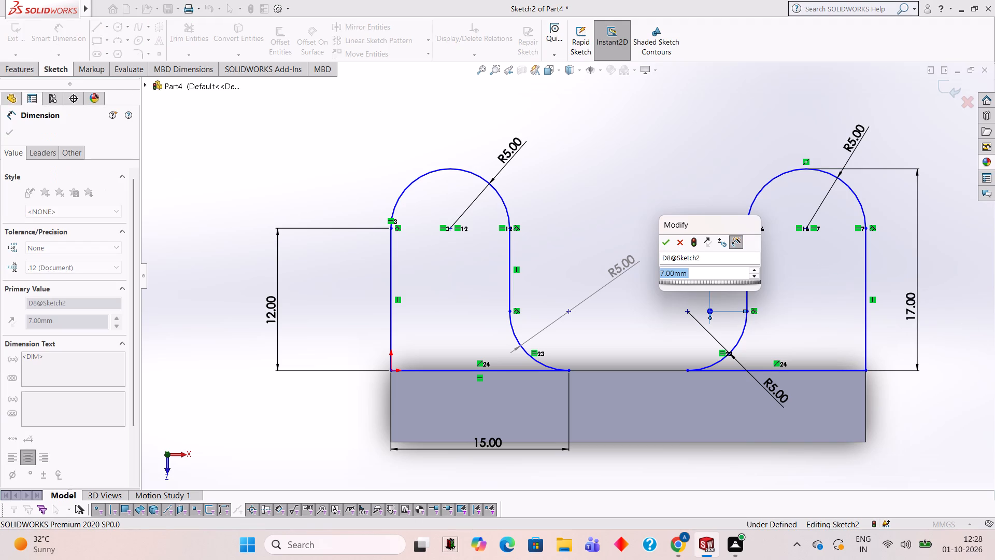
left_click(668, 244)
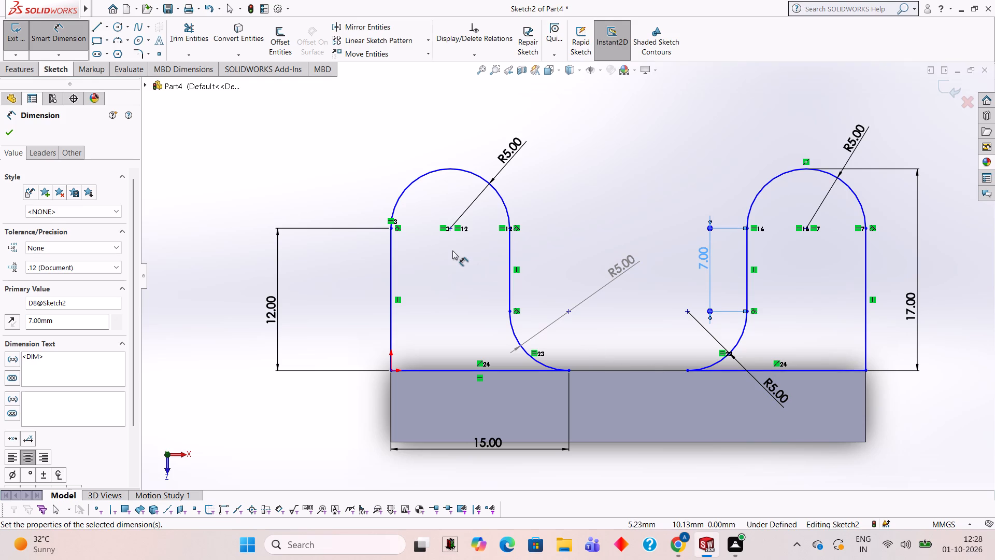
Add a driven horizontal dimension between the -X arm's inner arc end and its fillet's end on the base line.
left_click(508, 227)
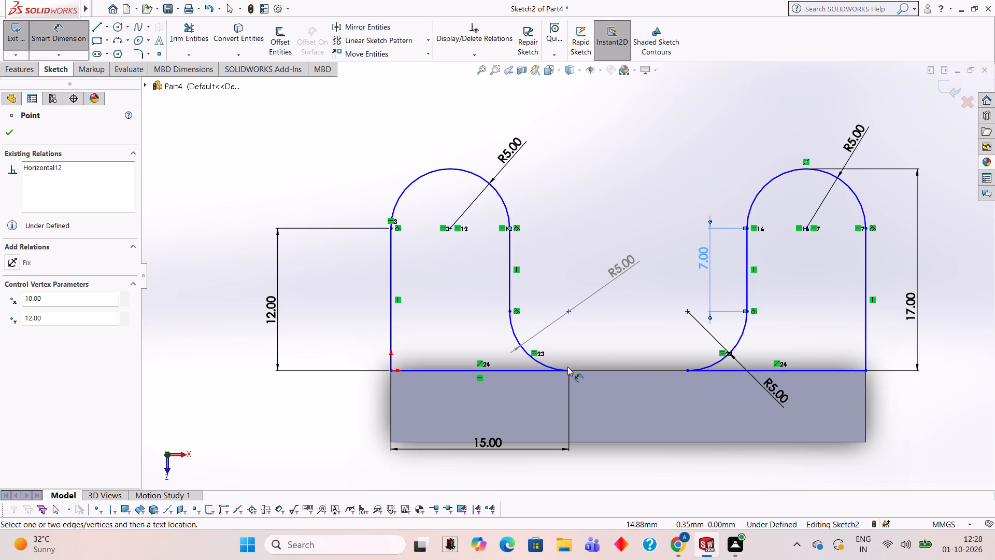
left_click(569, 370)
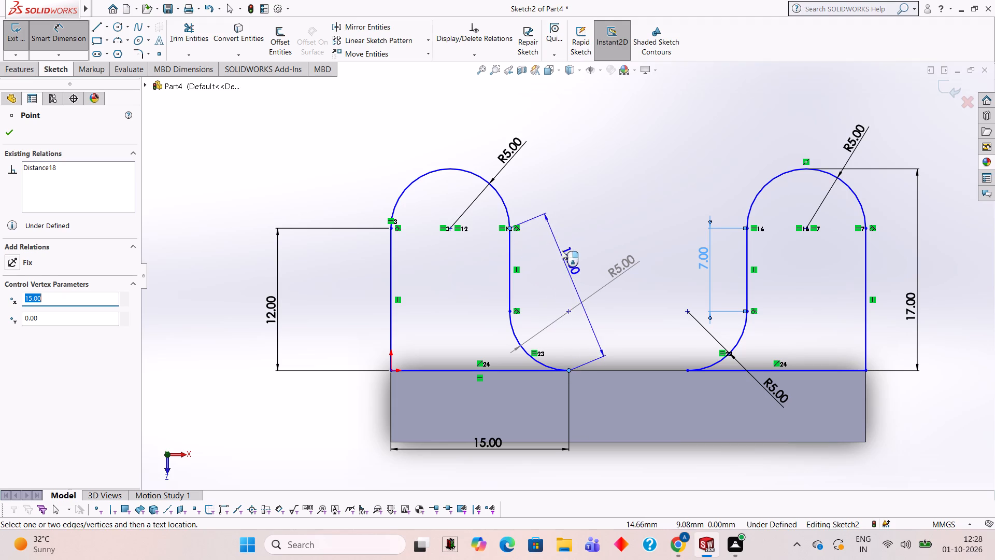
left_click(548, 193)
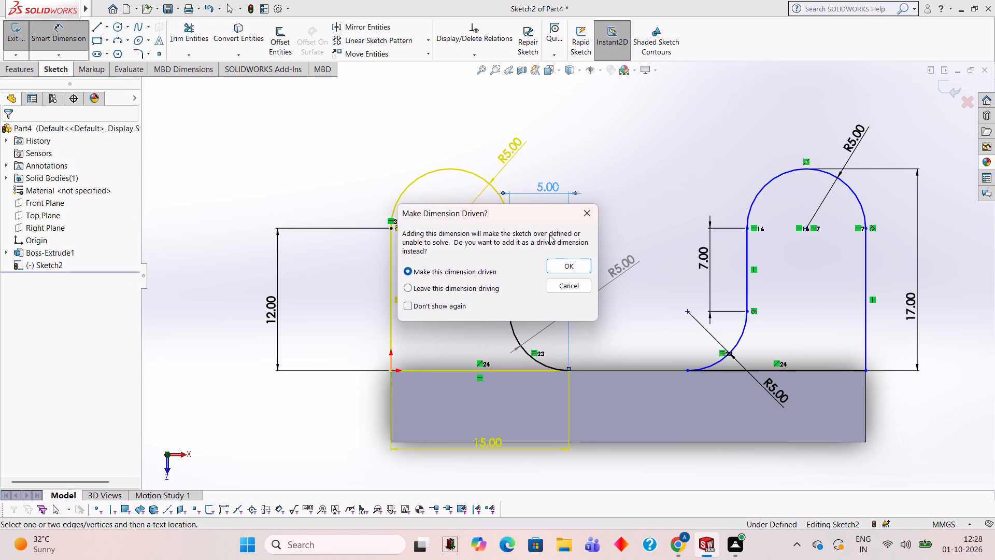
left_click(576, 261)
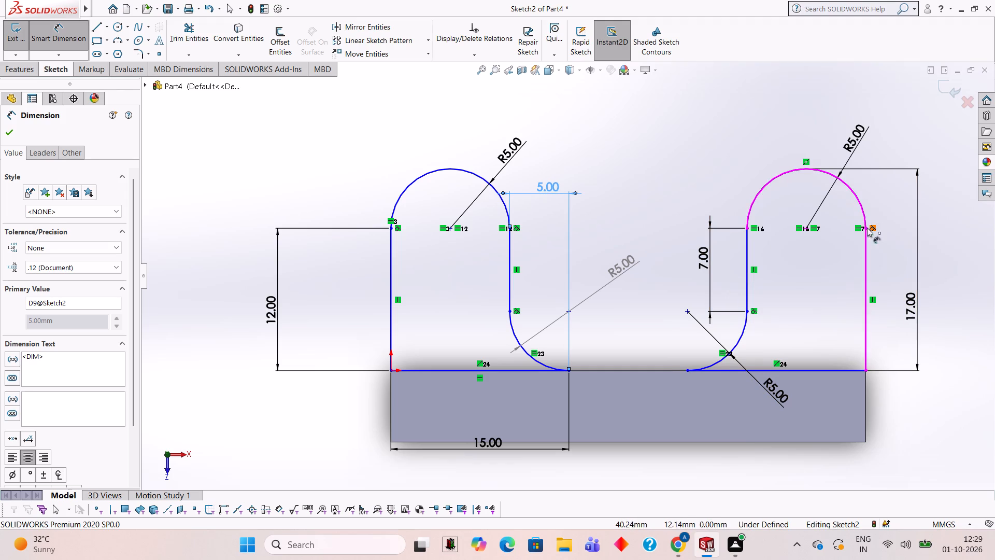
Add a driven length dimension to the +X arm's base line.
left_click(832, 369)
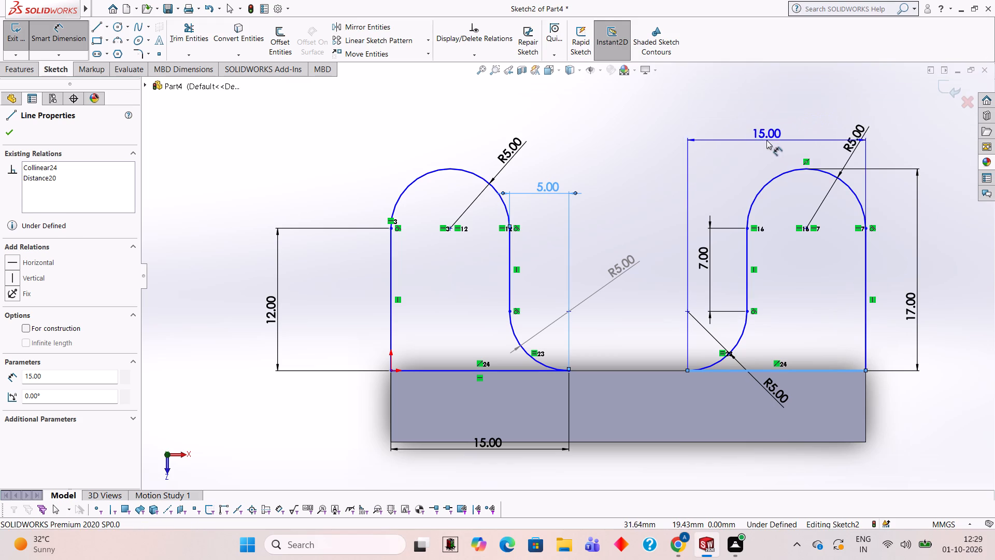
left_click(766, 140)
left_click(592, 267)
left_click(585, 266)
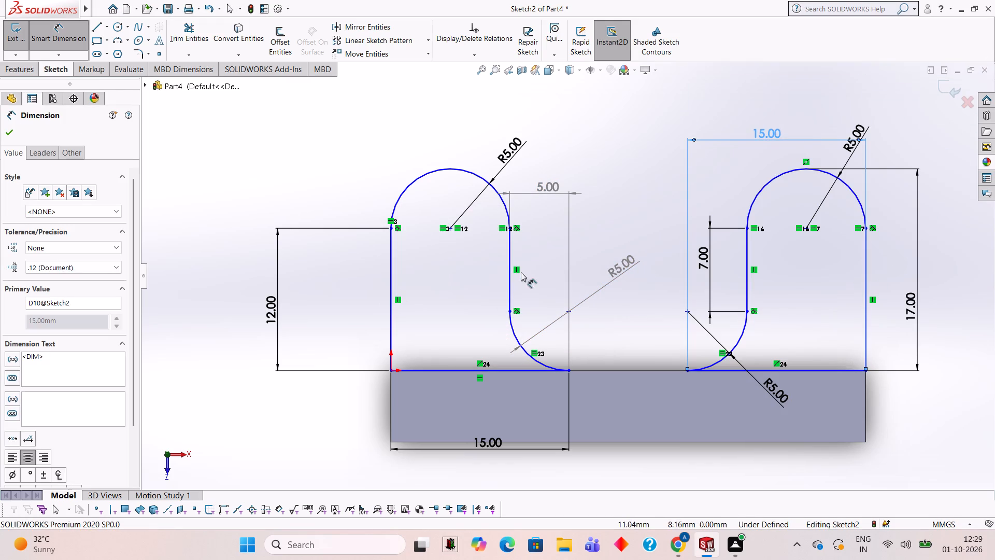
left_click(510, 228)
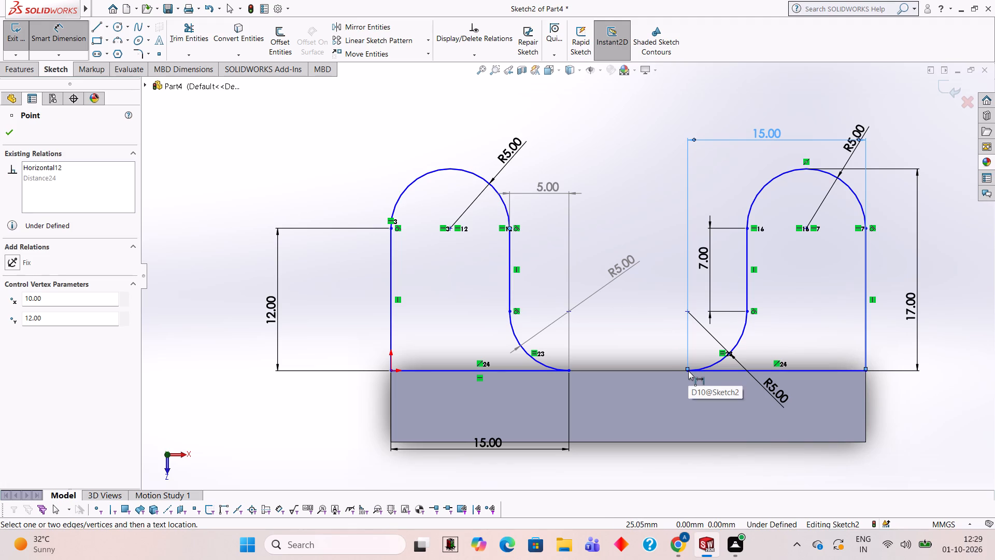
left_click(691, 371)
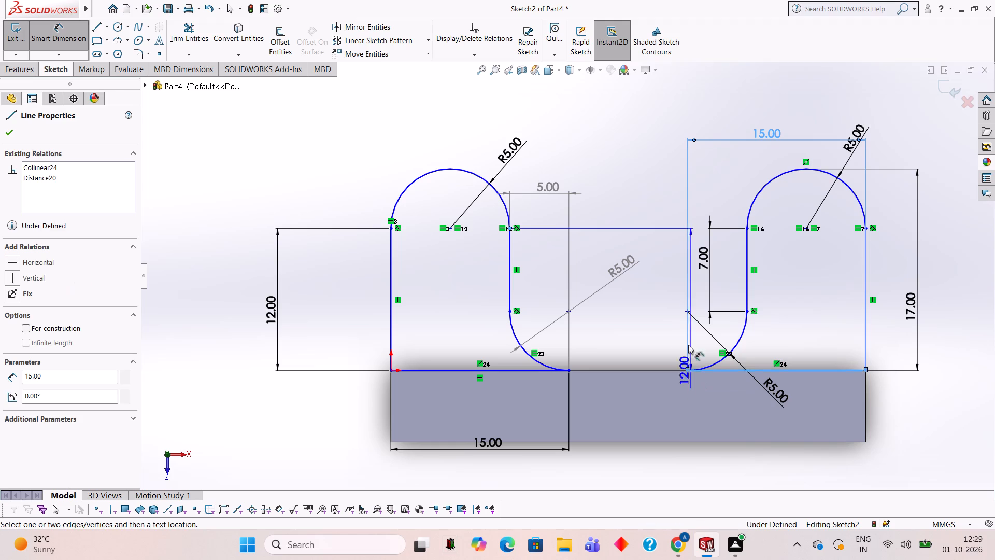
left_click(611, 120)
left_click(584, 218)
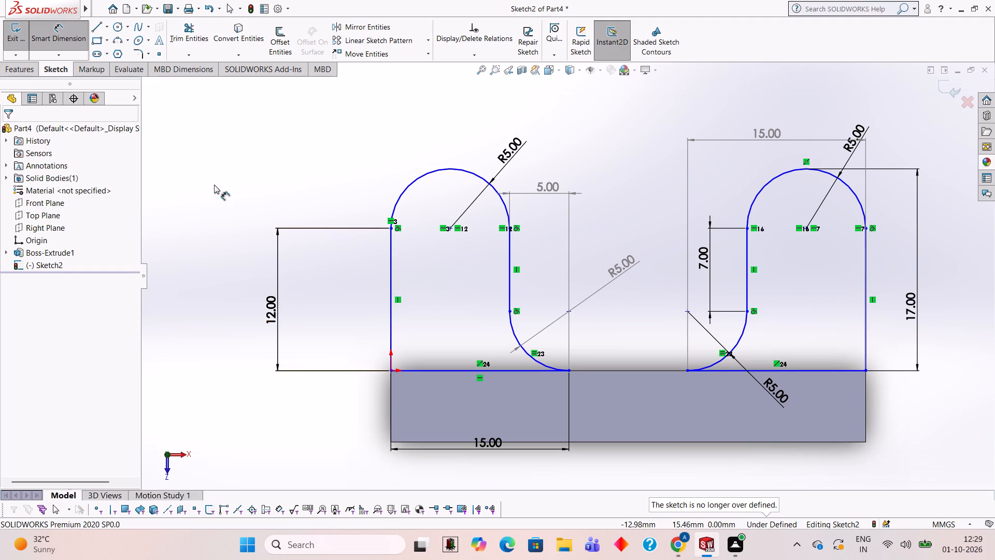
Extrude the two-arm sketch as a 6 mm blind boss with its direction reversed.
left_click(27, 72)
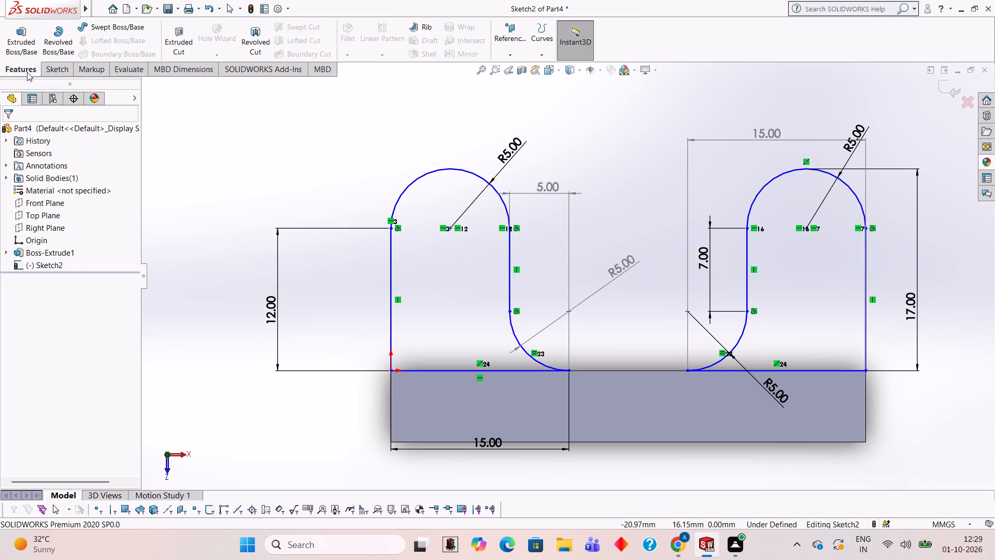
left_click(30, 51)
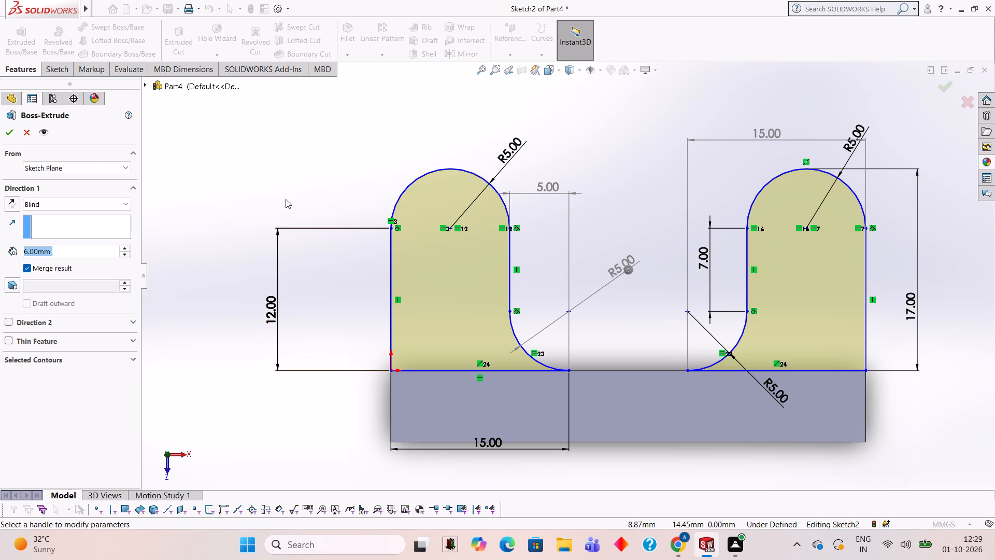
middle_click_drag(272, 181, 363, 239)
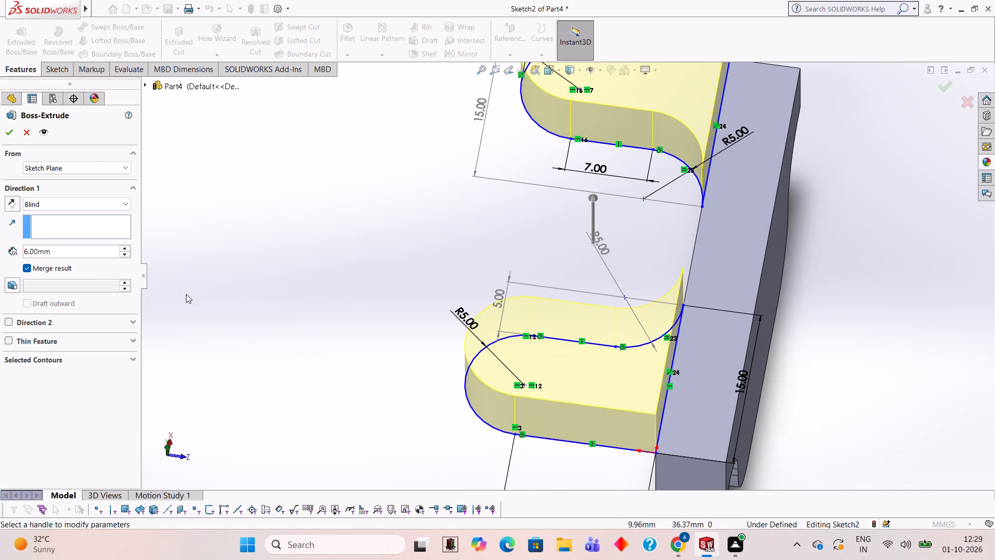
left_click(5, 199)
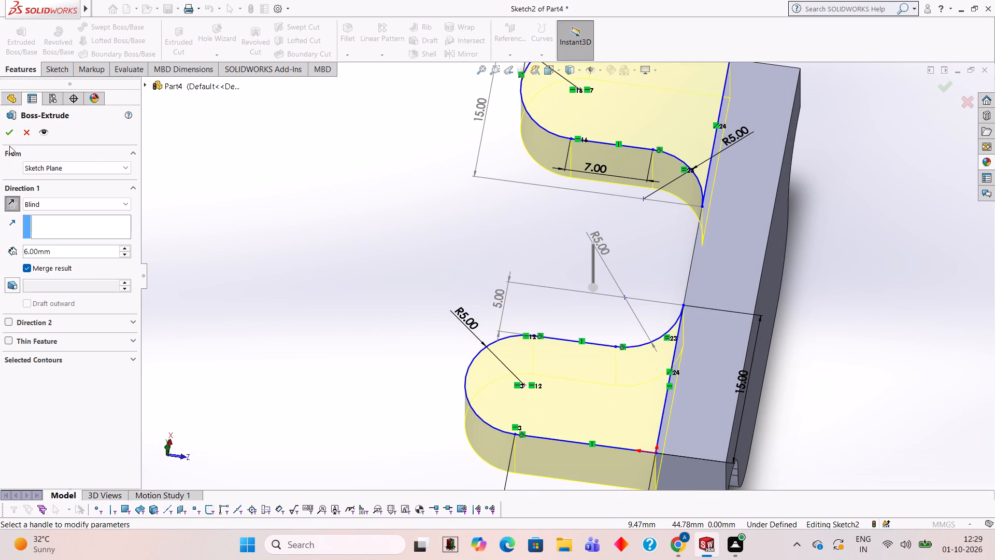
left_click(5, 135)
left_click(218, 197)
Start a new sketch on the underside face of the arms and view it face-on.
middle_click_drag(269, 230, 313, 265)
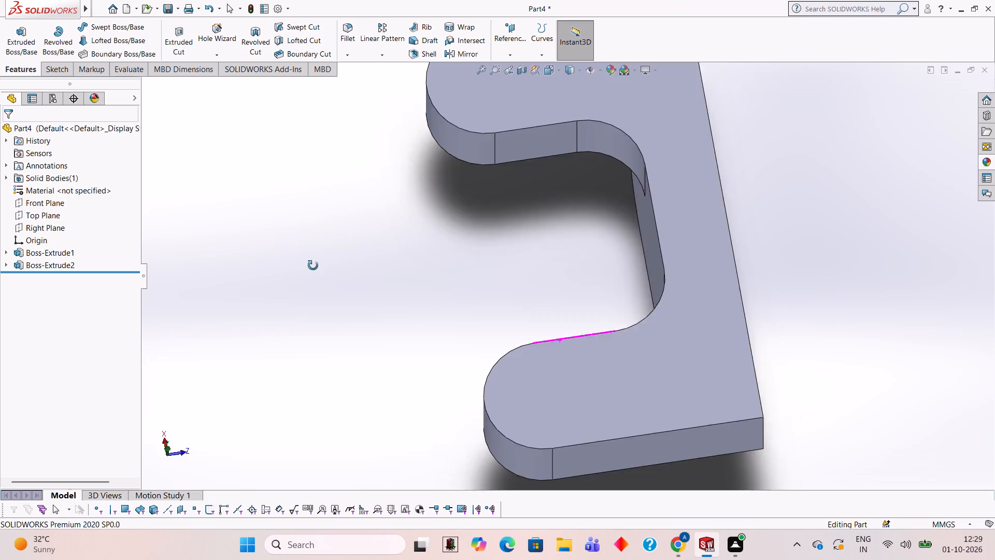
middle_click_drag(313, 265, 445, 193)
middle_click_drag(535, 358, 474, 220)
scroll(485, 268, "up", 2)
middle_click_drag(491, 343, 490, 342)
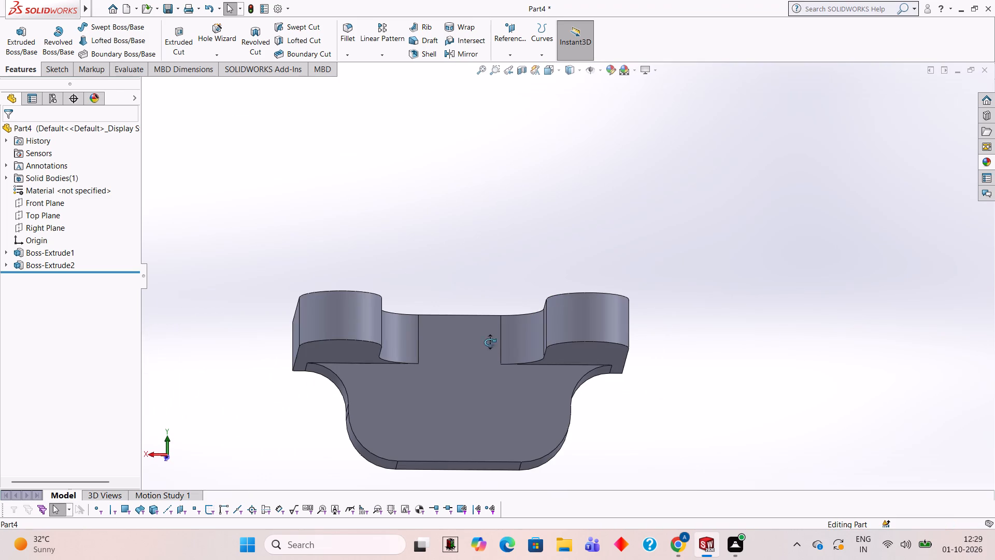
middle_click_drag(490, 342, 499, 279)
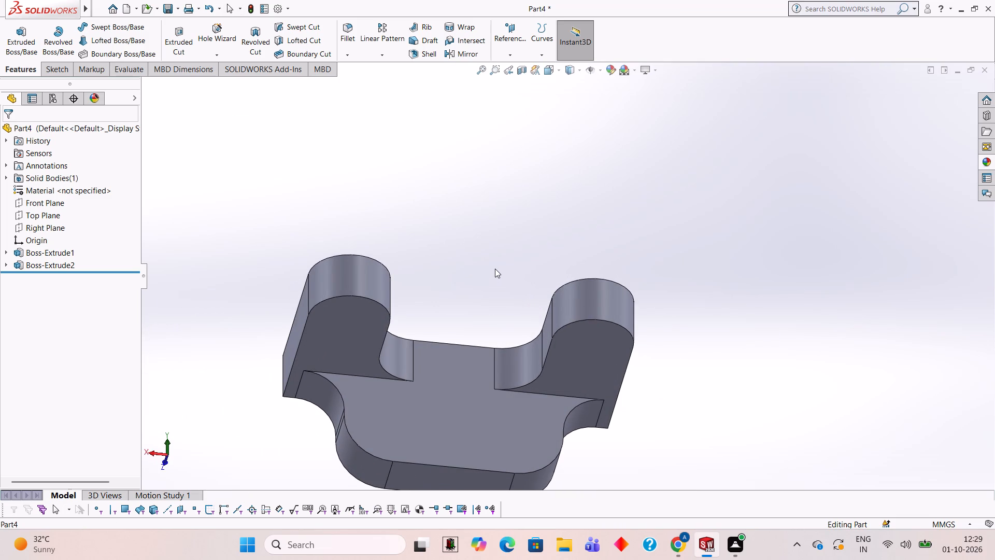
middle_click_drag(493, 274, 486, 239)
scroll(486, 241, "up", 3)
middle_click_drag(495, 353, 495, 337)
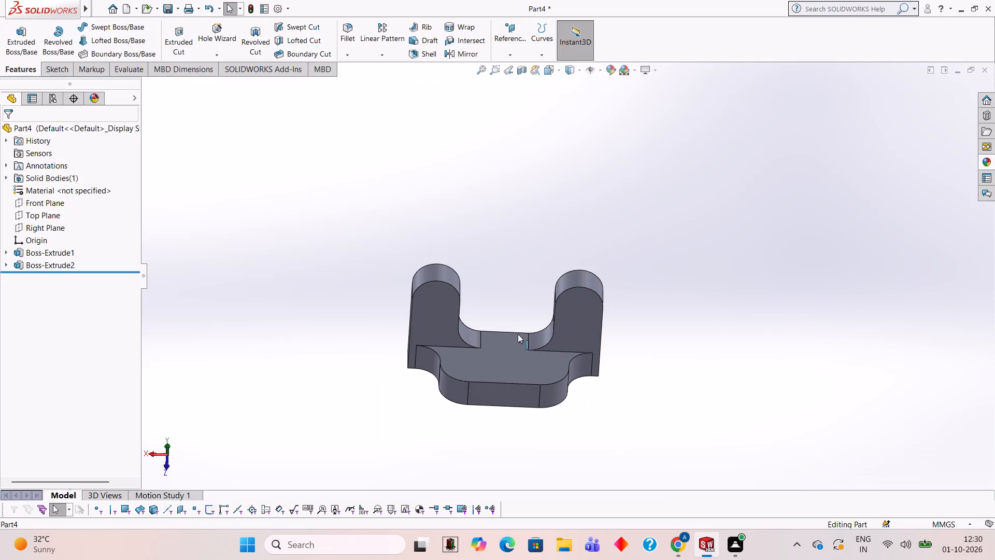
left_click(585, 319)
left_click(632, 291)
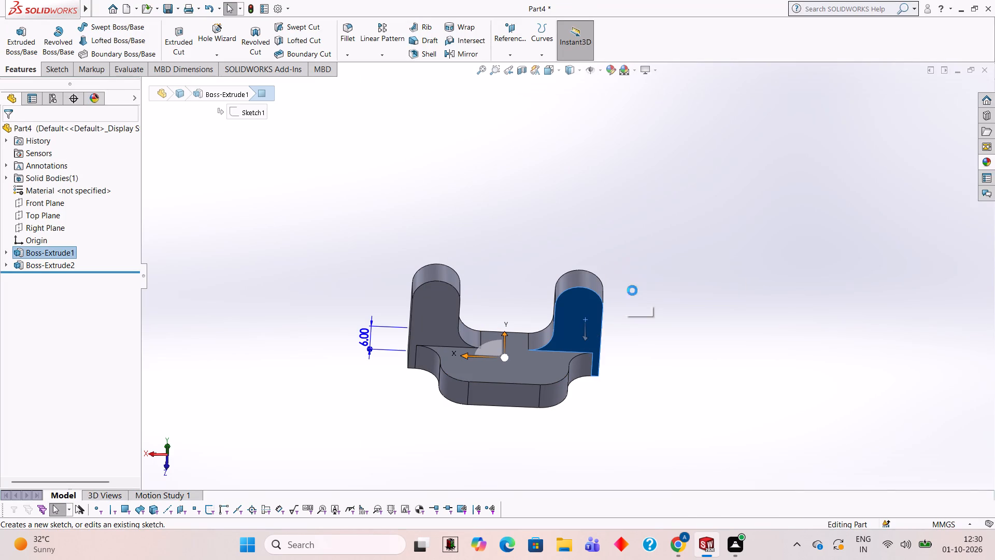
key("ctrl+8")
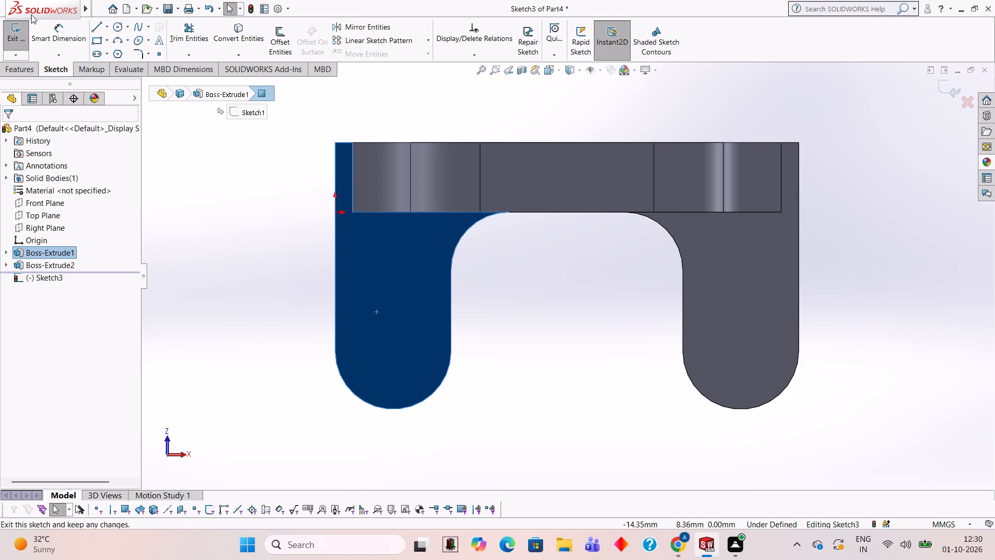
Sketch a circle of 2.5 mm radius concentric with the -X arm's round end.
left_click(118, 29)
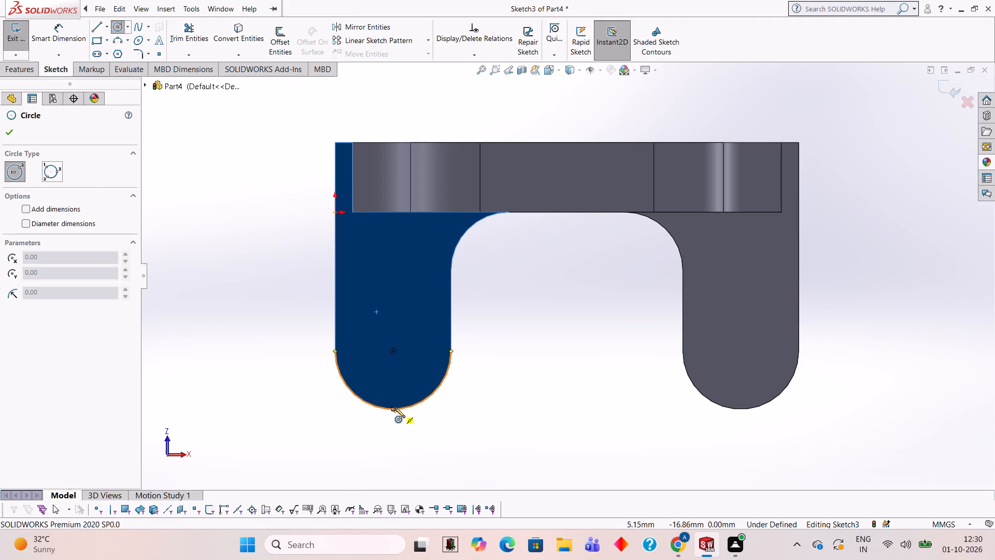
left_click(391, 351)
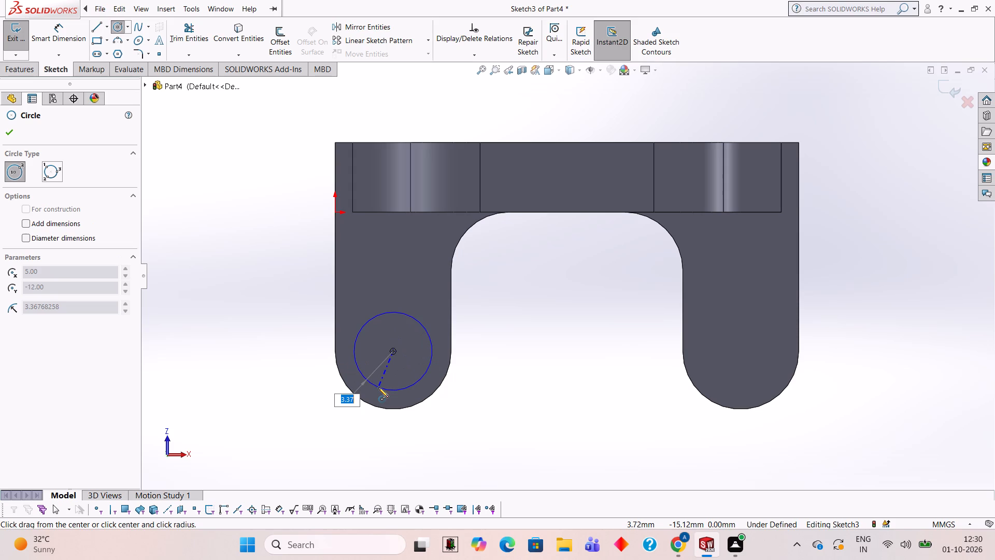
type("2.5")
key("Return")
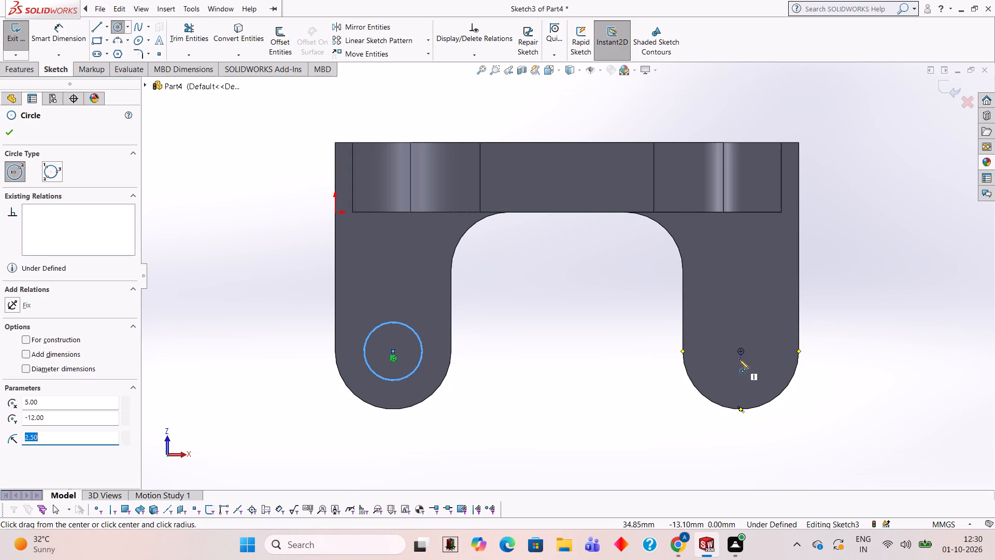
Sketch a circle of 2.5 mm radius concentric with the +X arm's round end.
left_click(740, 351)
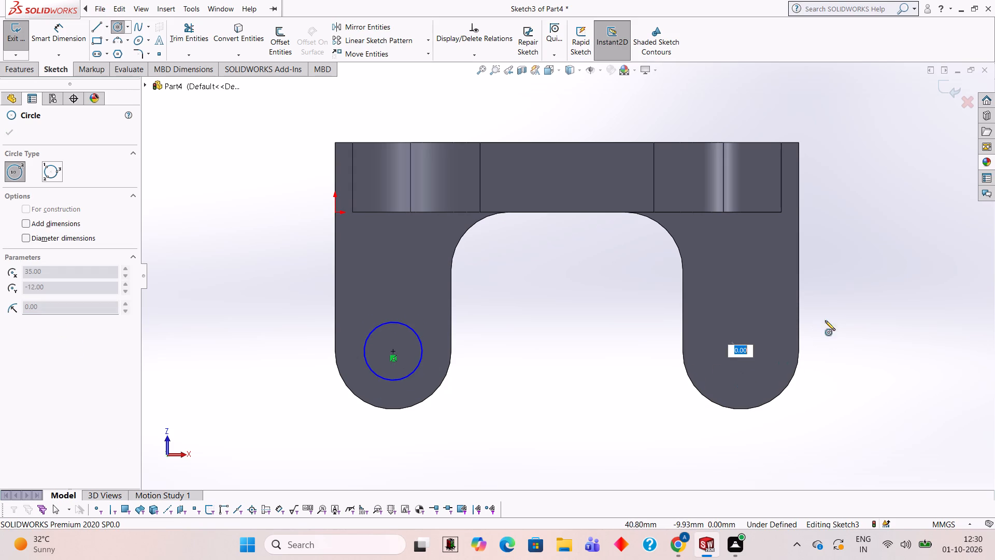
key("Escape")
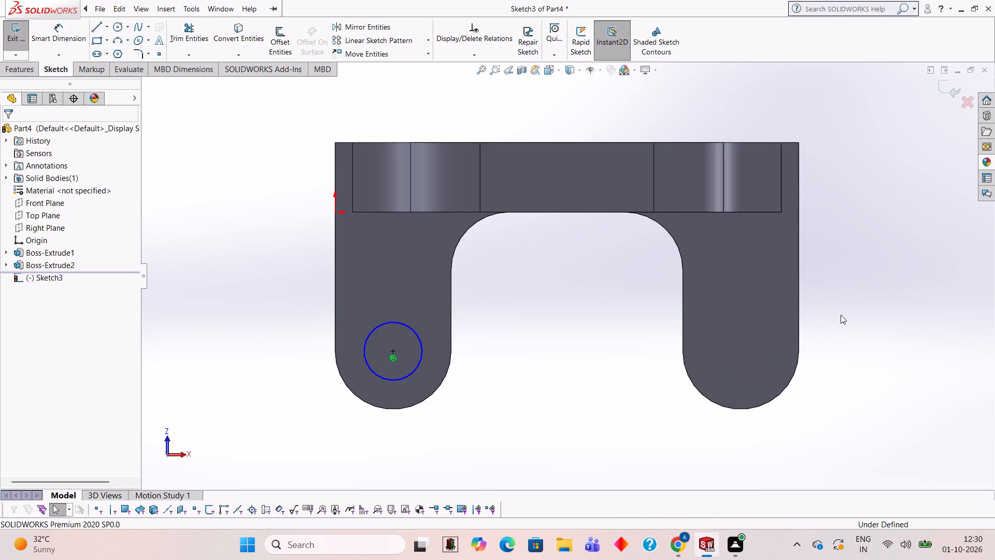
left_click(119, 22)
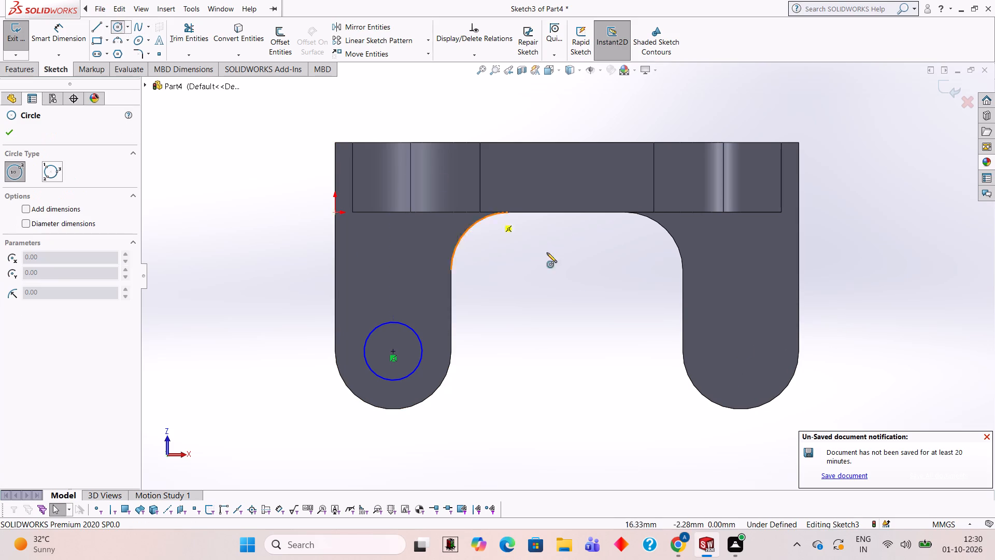
left_click(740, 351)
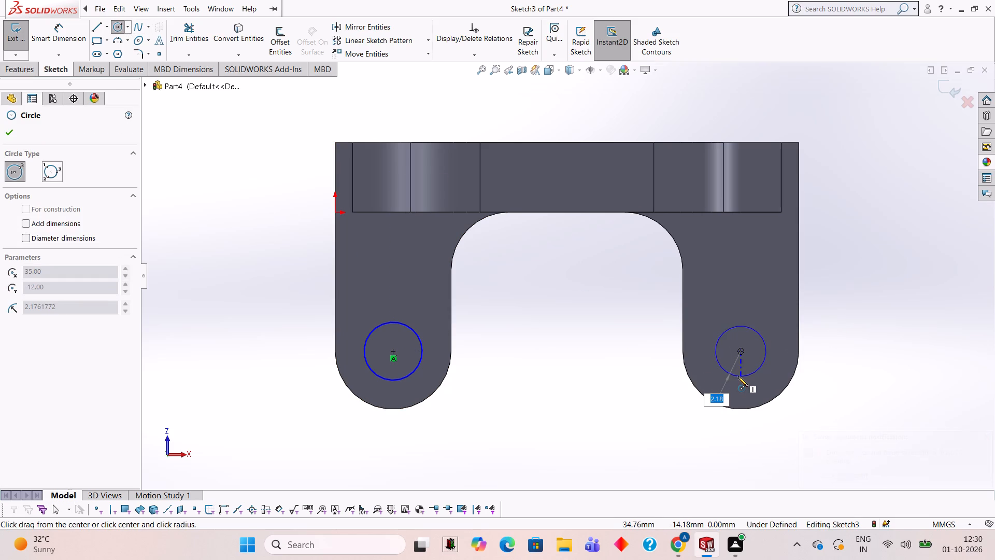
type("2.5")
key("Return")
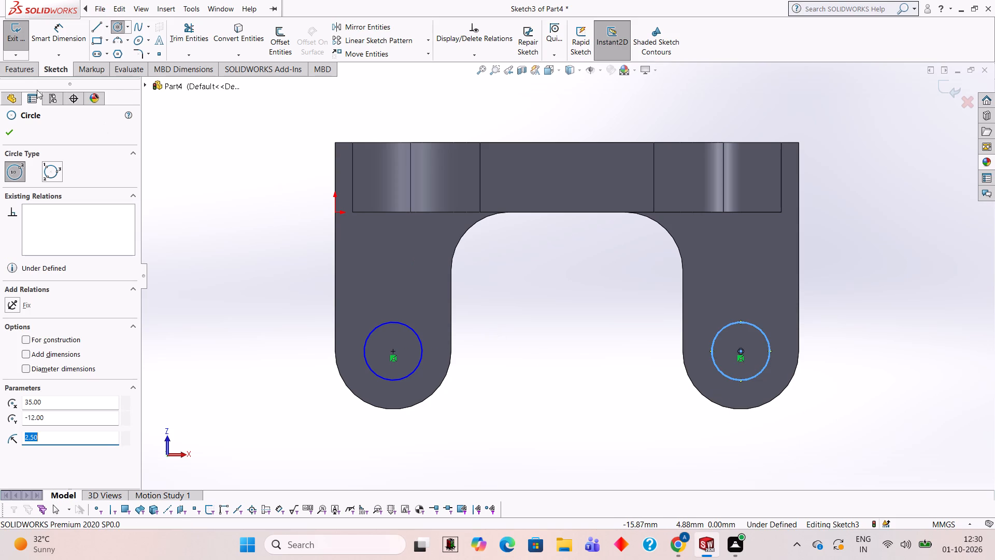
Cut-extrude the two arm-end circles as 6 mm blind holes through the arms.
left_click(20, 69)
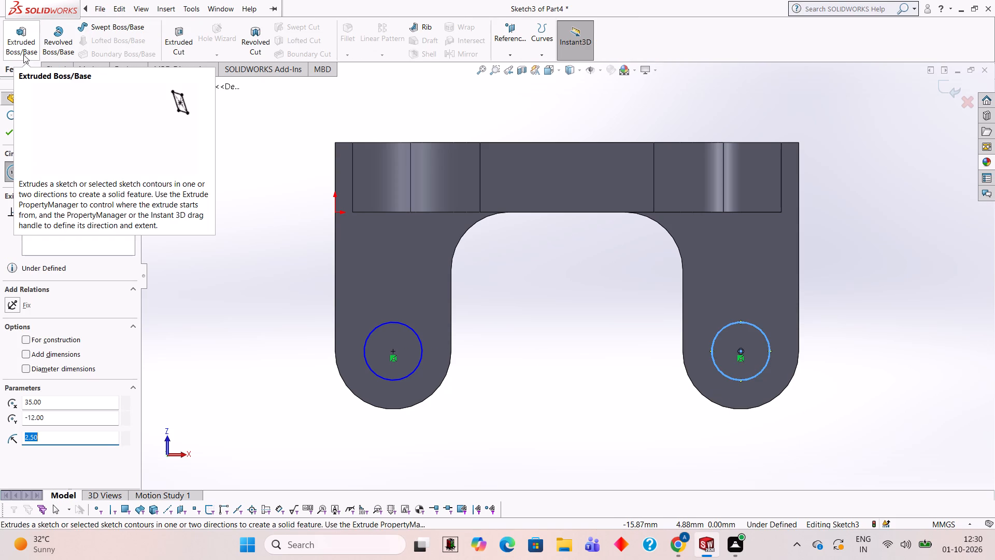
left_click(171, 46)
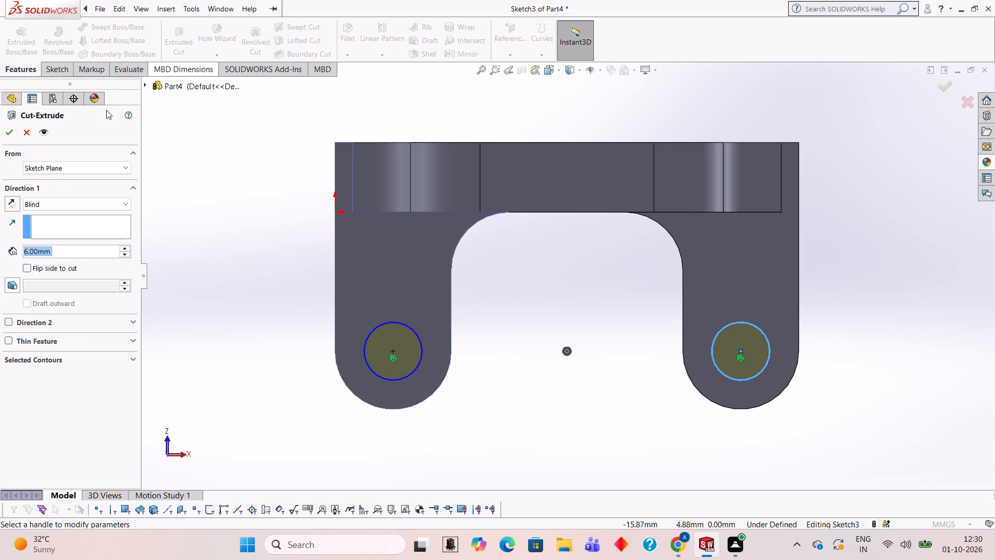
left_click(10, 131)
left_click(194, 211)
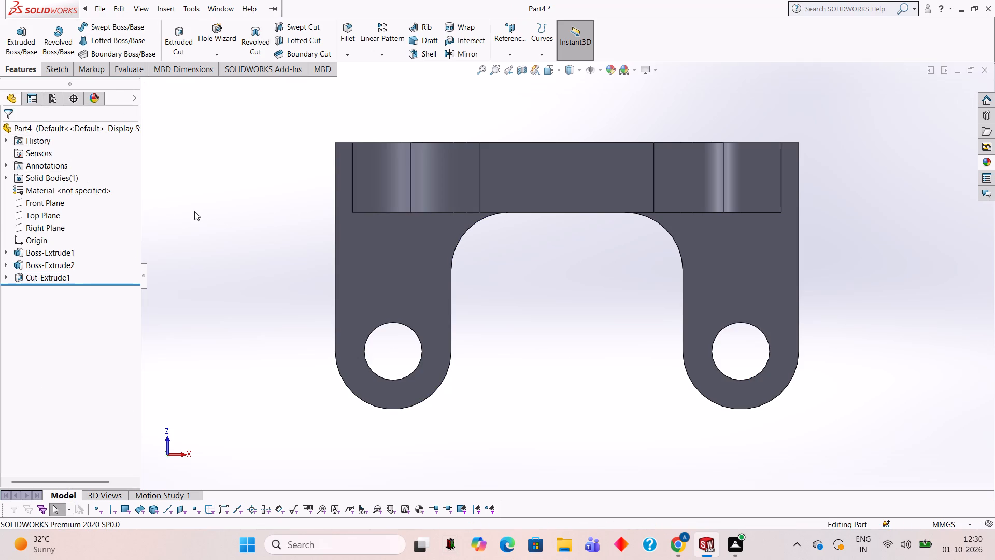
Start a new sketch on the base's large flat face between the arms and view it face-on.
middle_click_drag(239, 211, 453, 183)
scroll(456, 187, "up", 1)
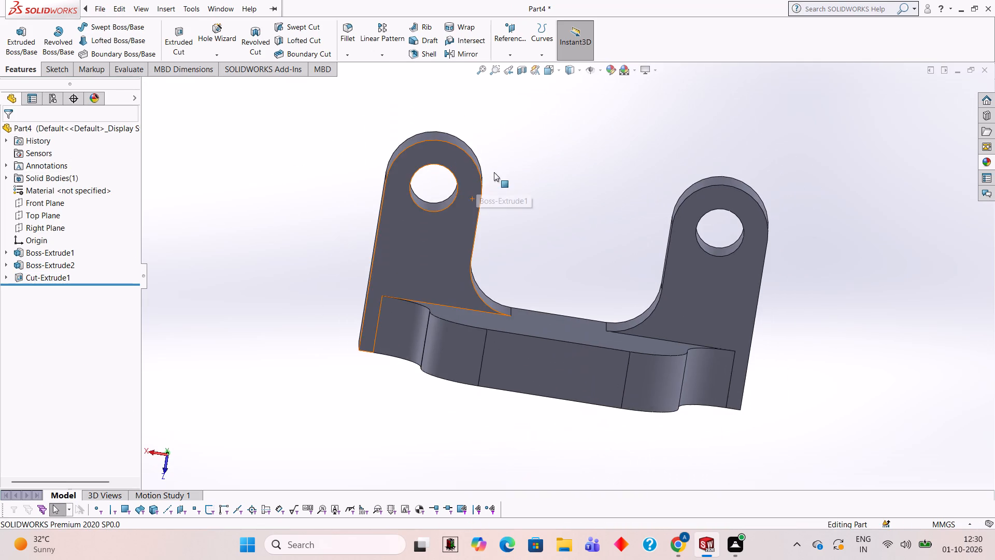
middle_click_drag(499, 214, 507, 269)
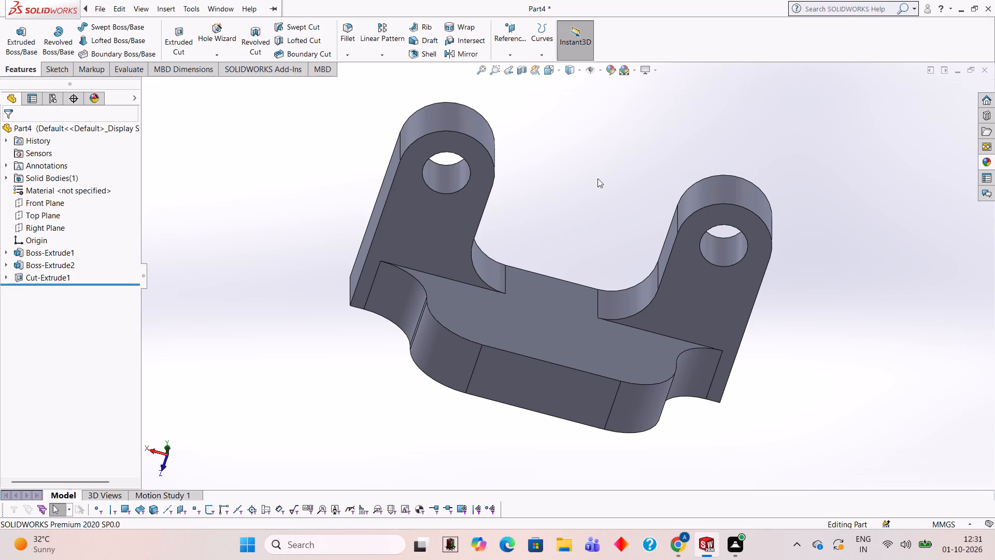
middle_click_drag(598, 175, 597, 319)
left_click(570, 304)
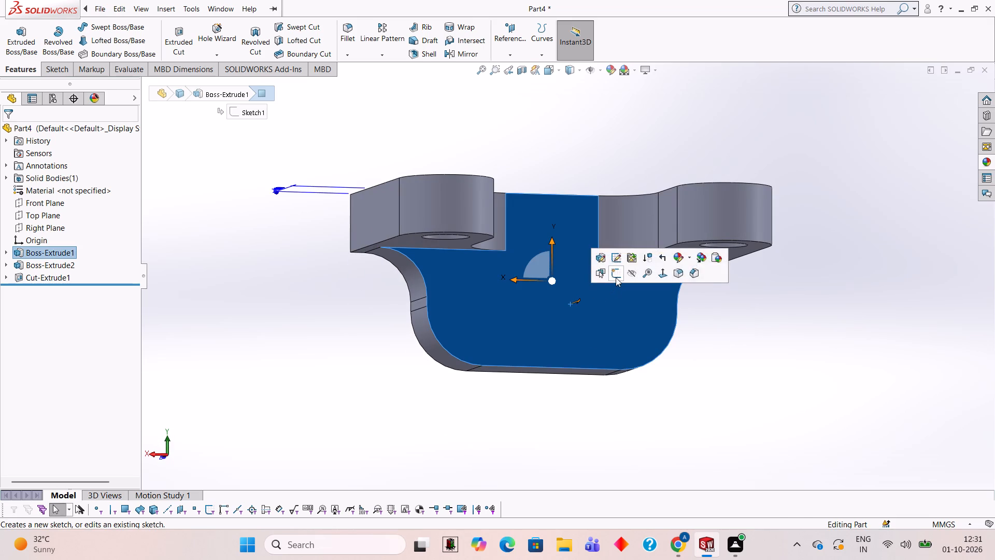
left_click(616, 276)
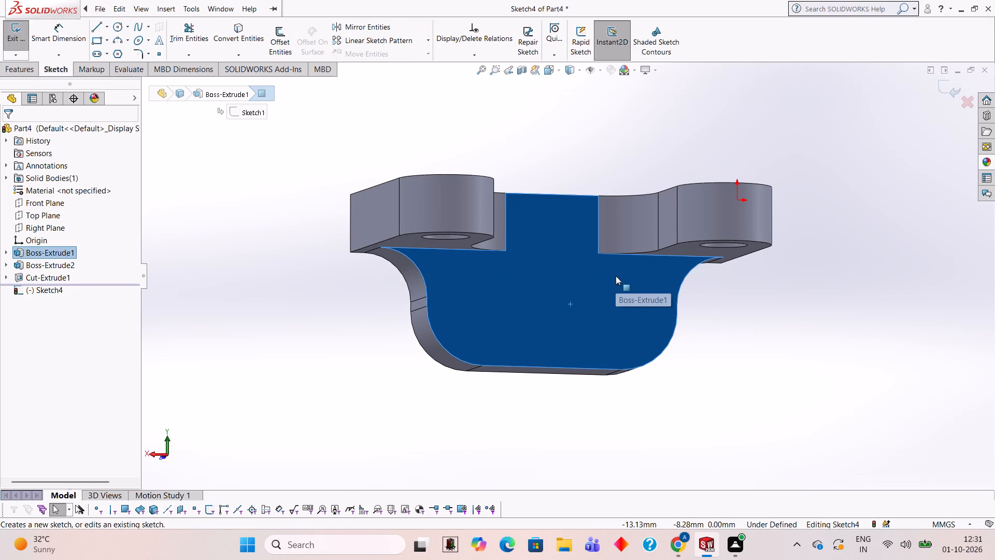
key("ctrl+8")
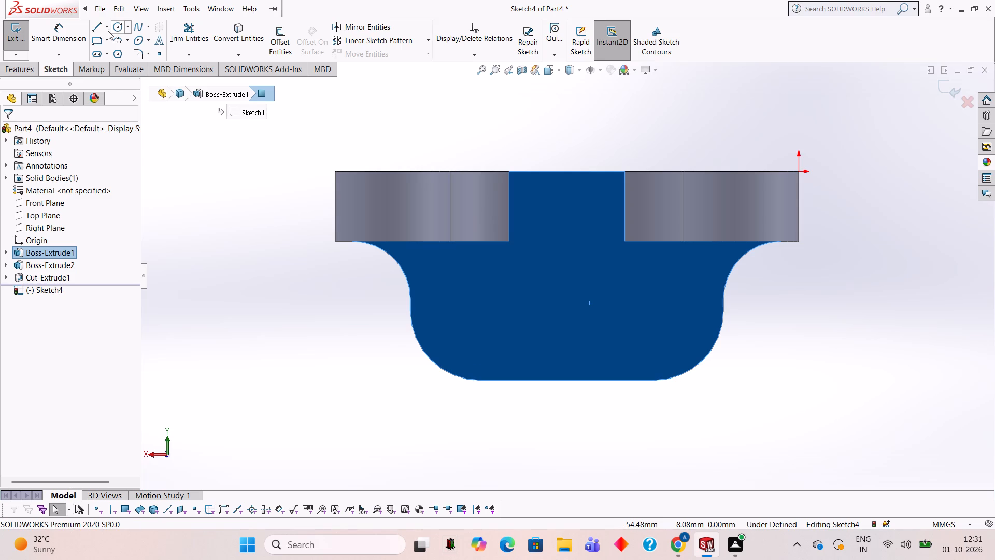
Sketch a 6 mm vertical line upward from the midpoint of the base's straight bottom edge.
left_click(95, 23)
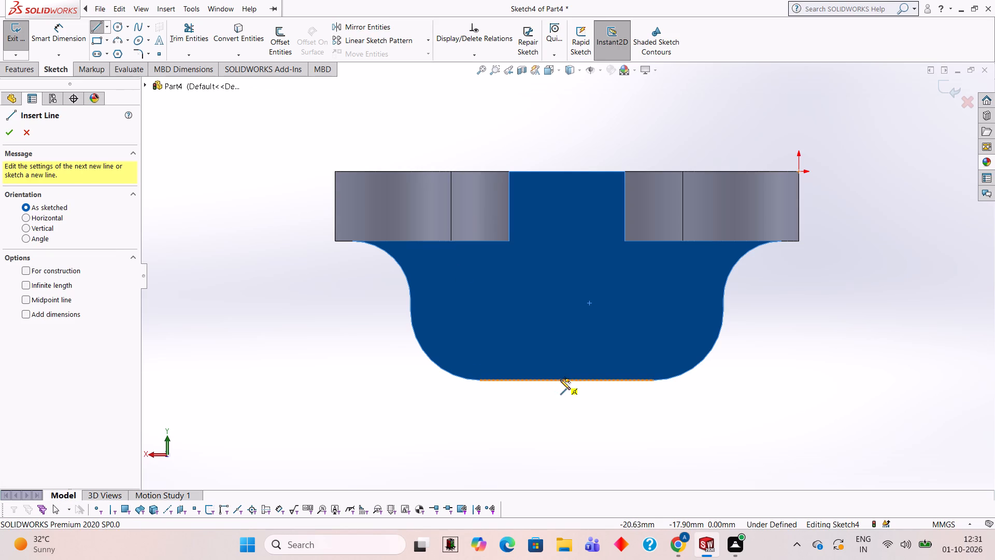
left_click(566, 381)
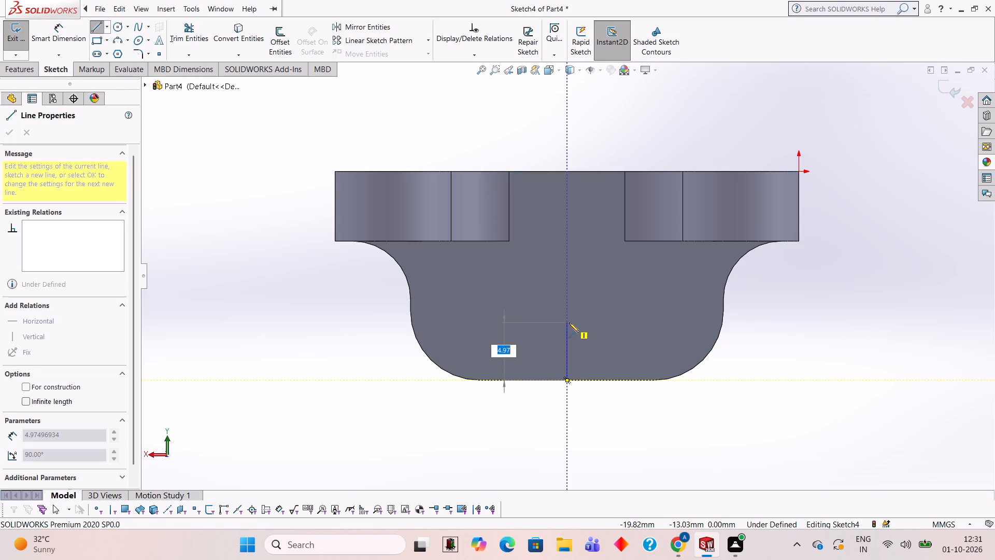
key("6")
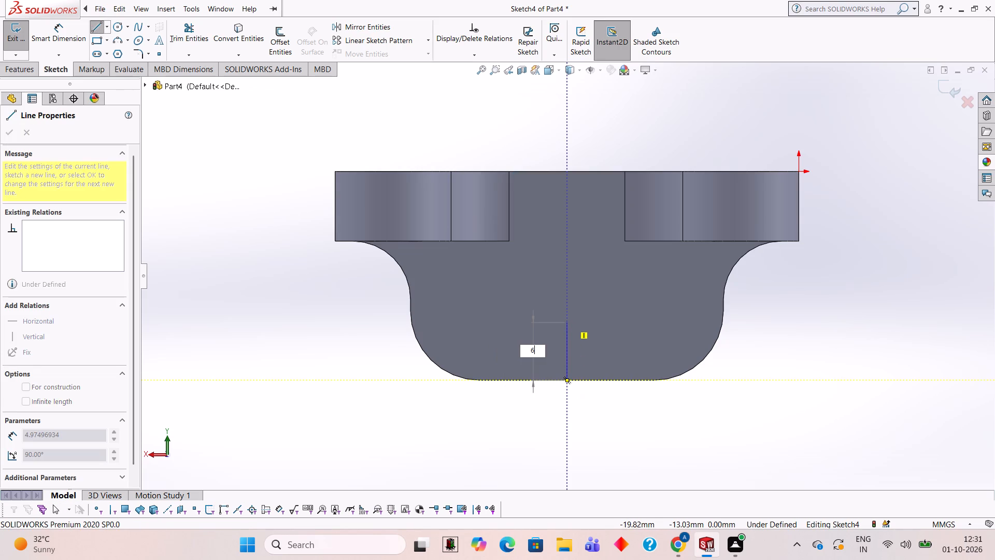
key("Return")
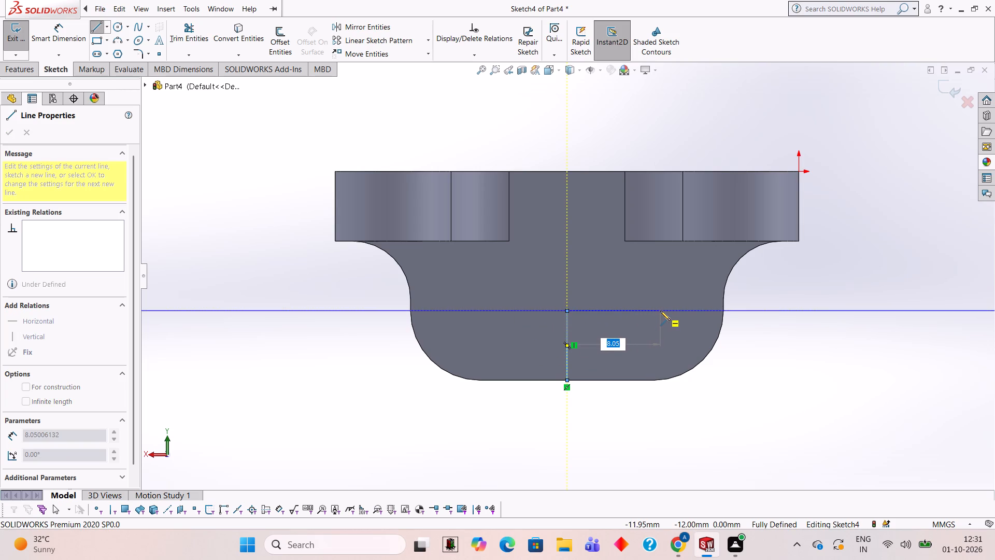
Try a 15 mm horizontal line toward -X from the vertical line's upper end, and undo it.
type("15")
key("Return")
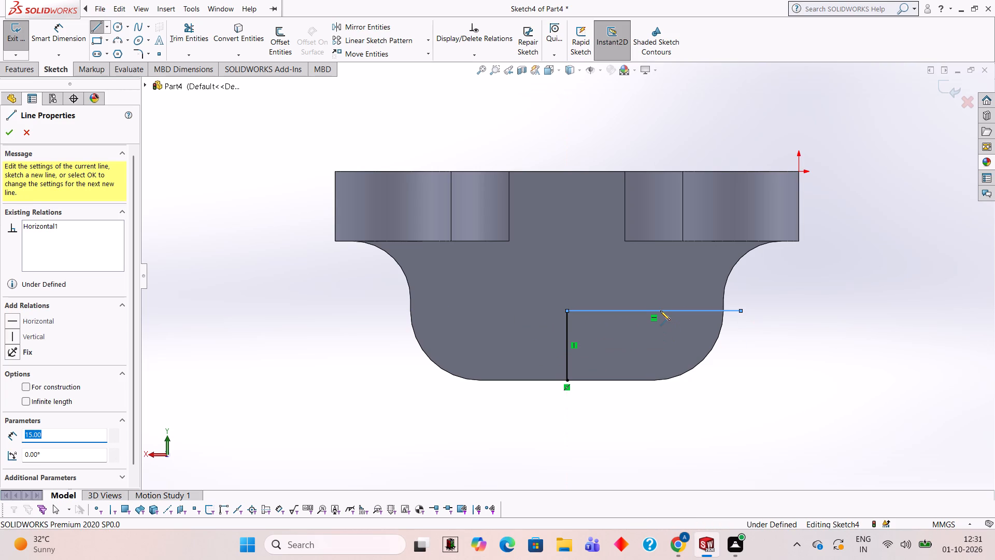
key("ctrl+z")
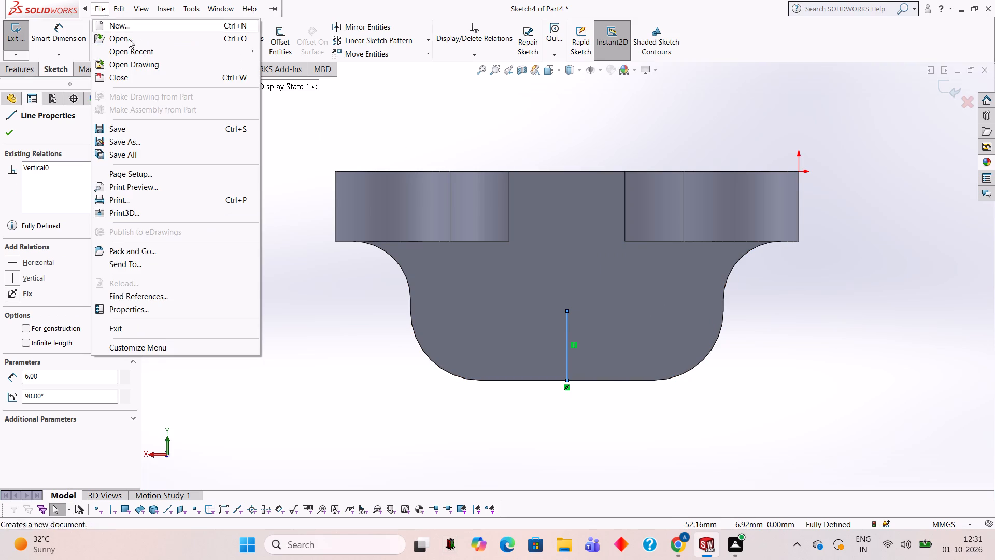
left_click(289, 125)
Sketch a 7.5 mm horizontal line toward -X from the vertical line's upper end.
left_click(99, 29)
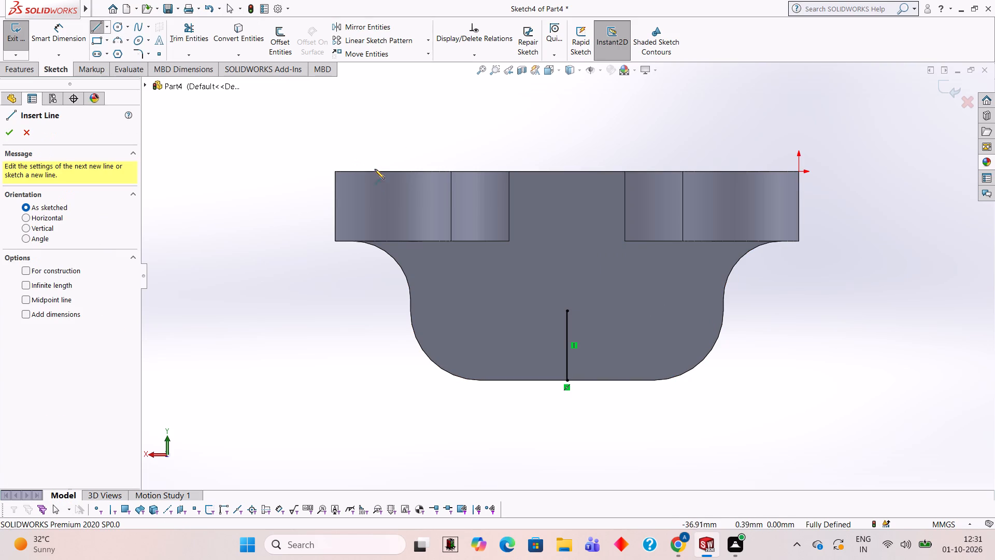
left_click(566, 309)
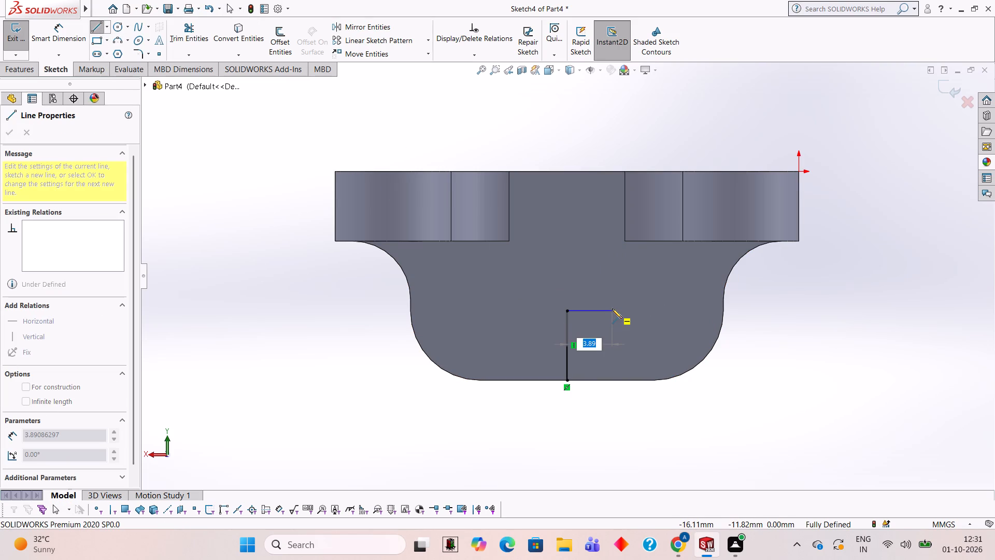
type("7.5")
key("Return")
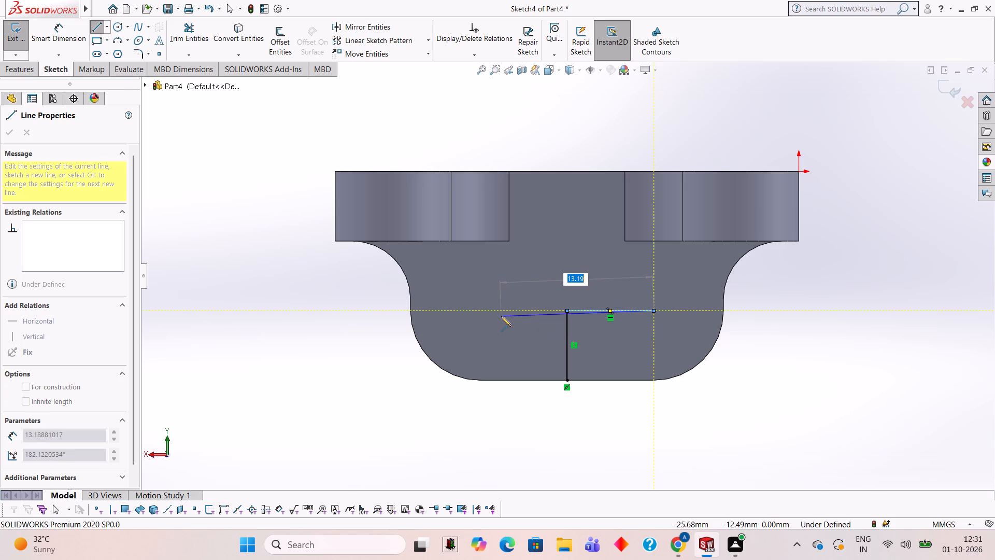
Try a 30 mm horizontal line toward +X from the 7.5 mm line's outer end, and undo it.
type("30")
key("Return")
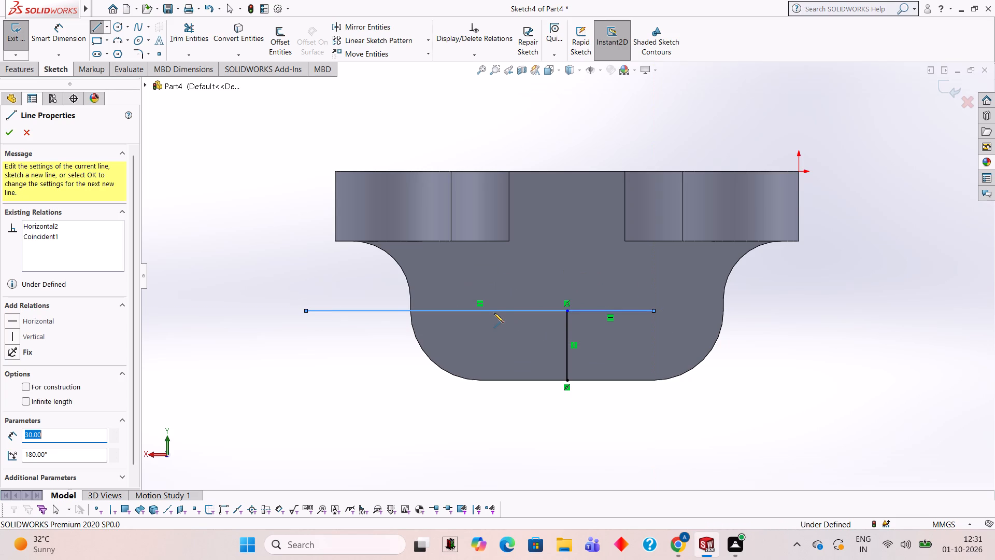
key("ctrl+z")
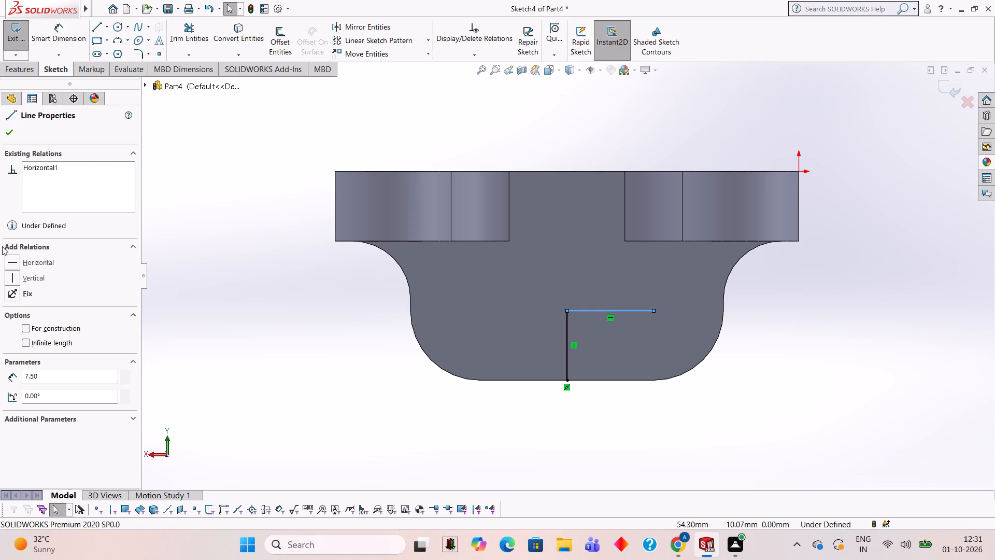
Sketch a 7.5 mm horizontal line toward +X from the vertical line's upper end.
left_click(98, 27)
left_click(566, 311)
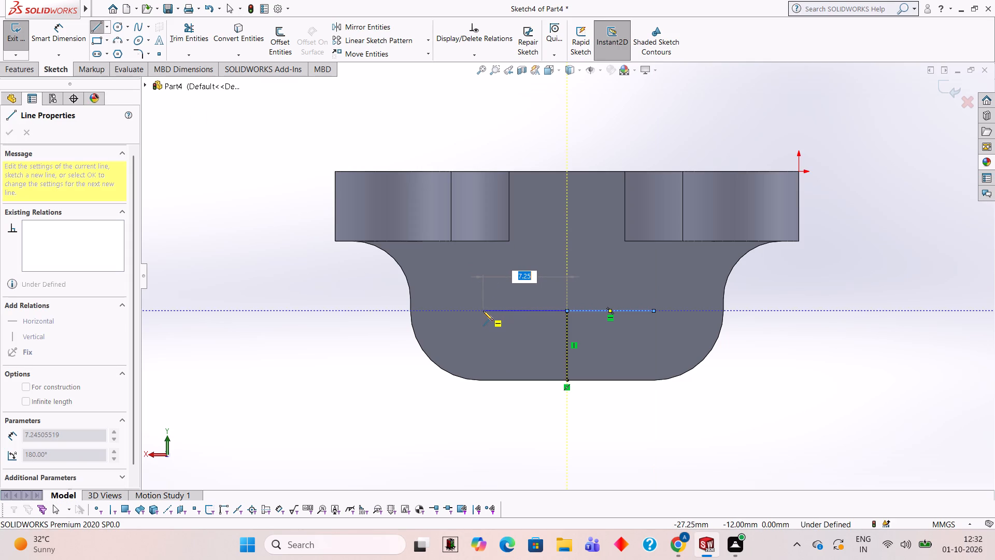
type("7.5")
key("Return")
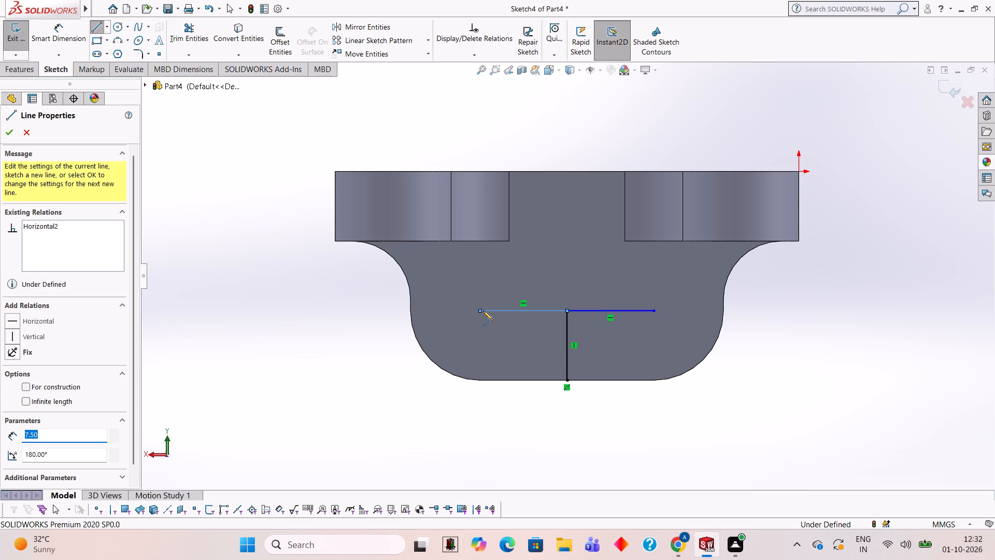
key("Escape")
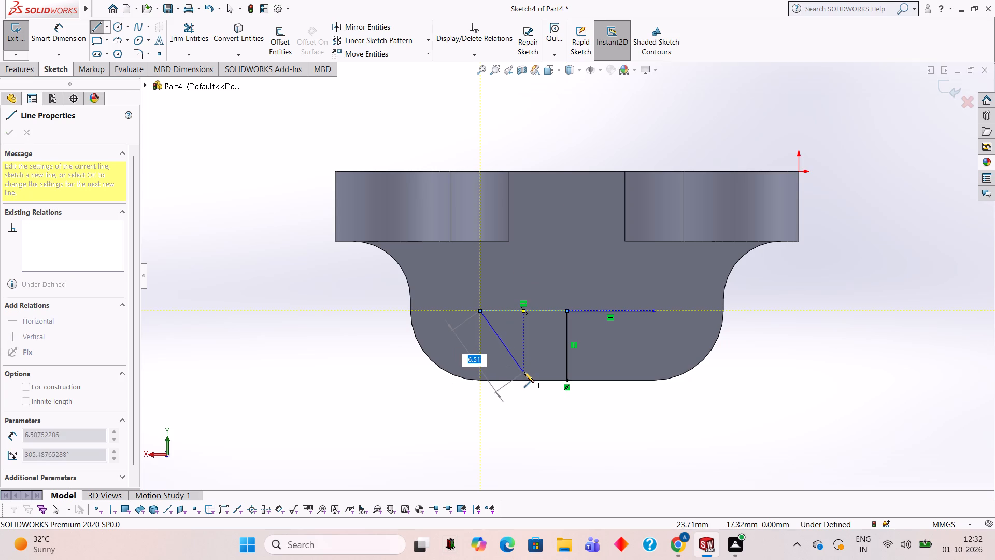
Sketch a circle of 3 mm radius centred on the +X end of the horizontal lines.
left_click(116, 32)
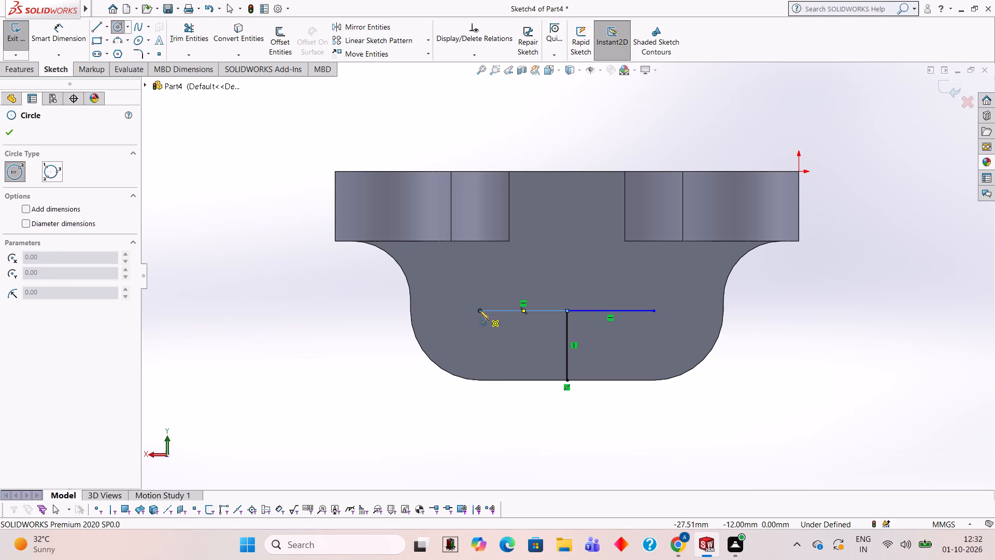
left_click(479, 310)
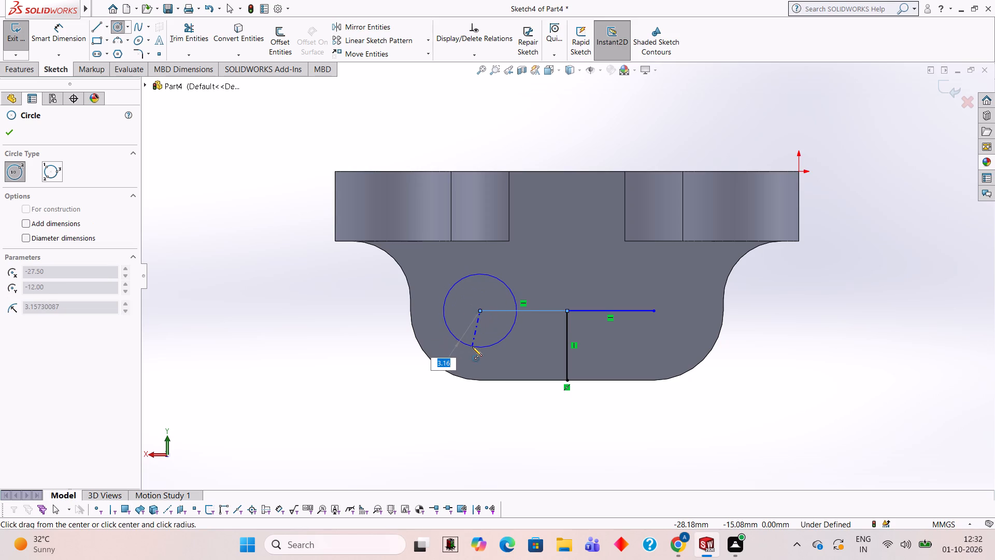
key("3")
key("Return")
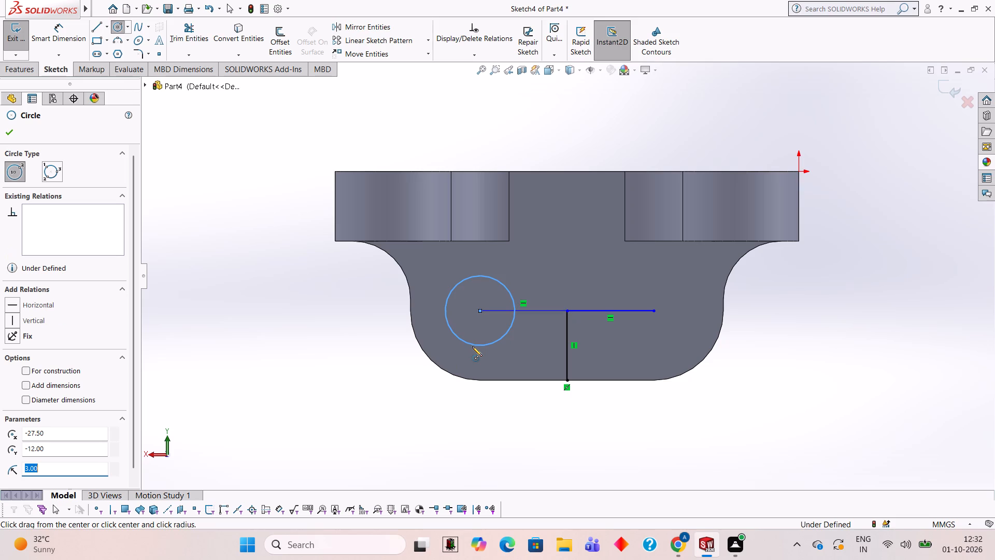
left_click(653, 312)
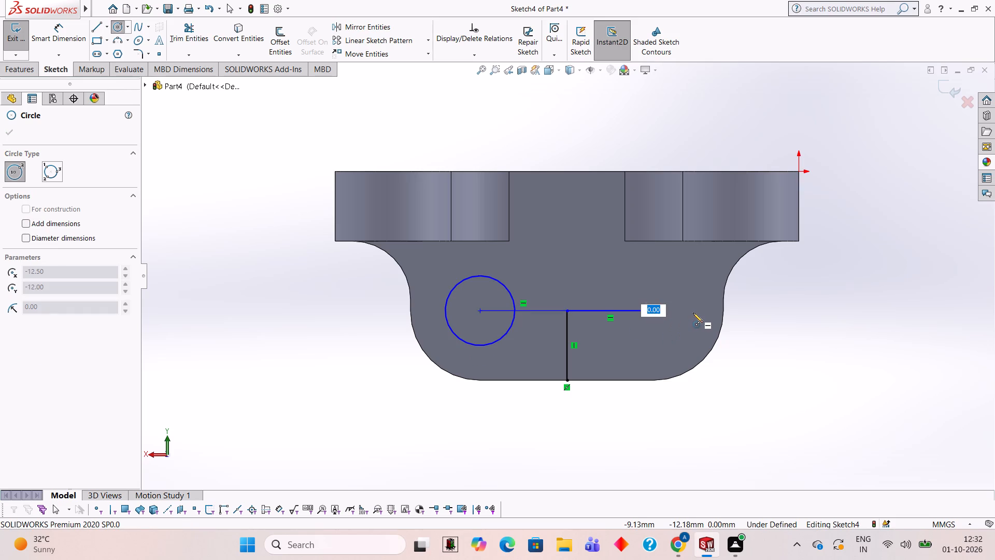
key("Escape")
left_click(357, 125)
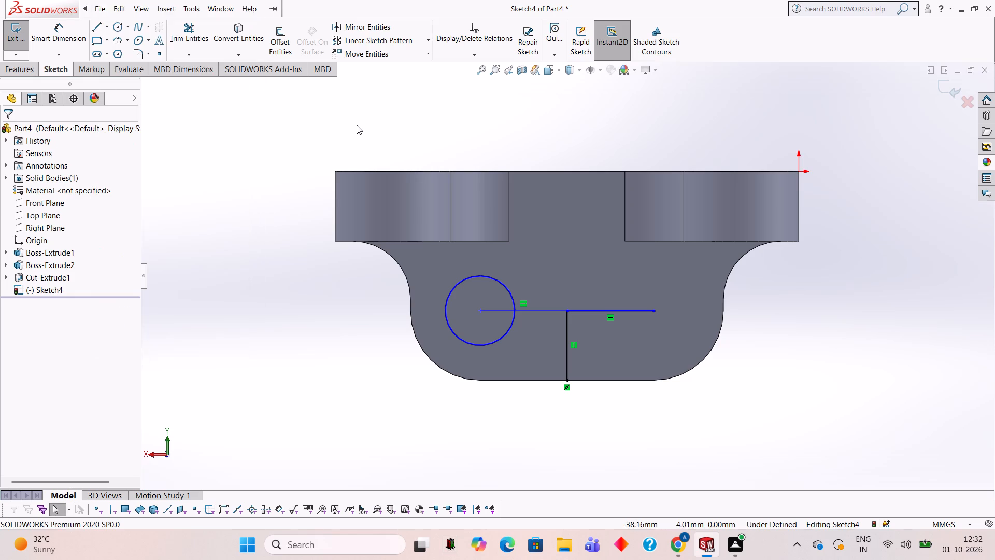
Sketch a circle of 3 mm radius centred on the -X end of the horizontal lines.
left_click(120, 25)
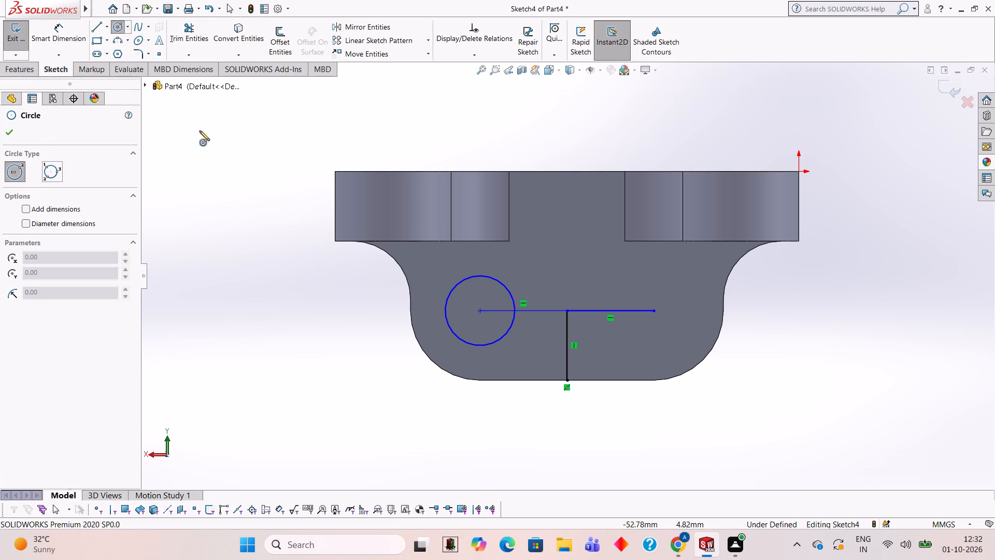
left_click(653, 310)
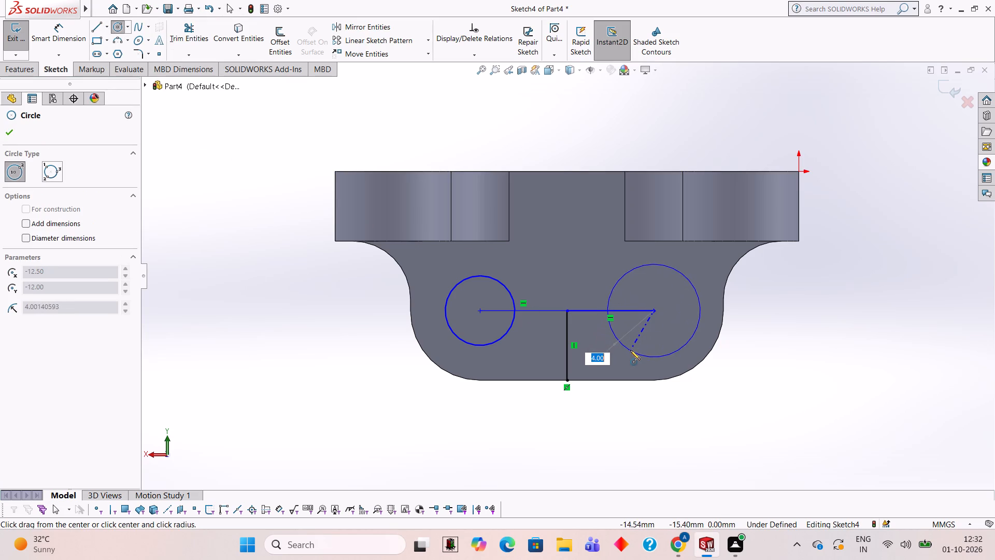
key("3")
key("Return")
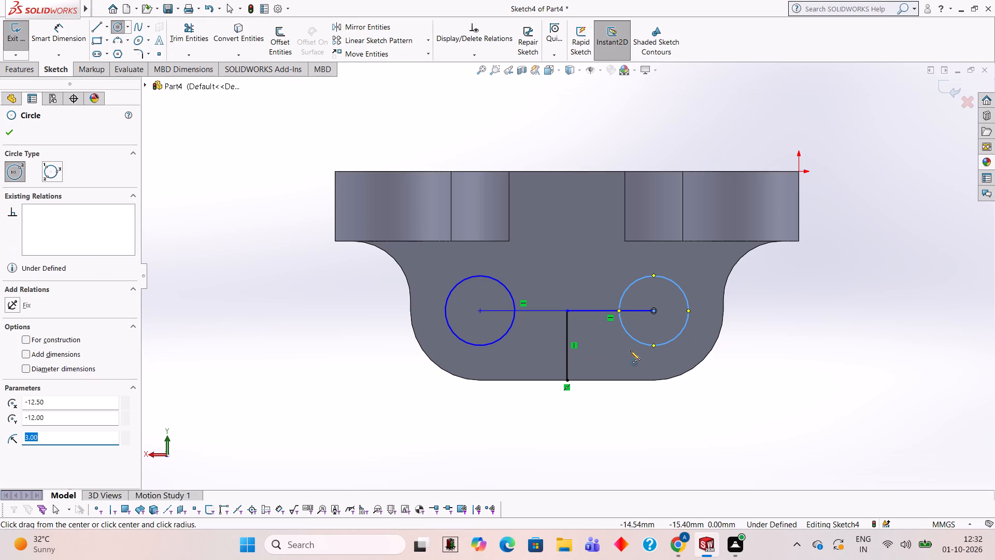
Sketch 15 mm horizontal lines joining the circles' upper and lower tangent points, linked by a vertical line across the -X circle.
left_click(97, 25)
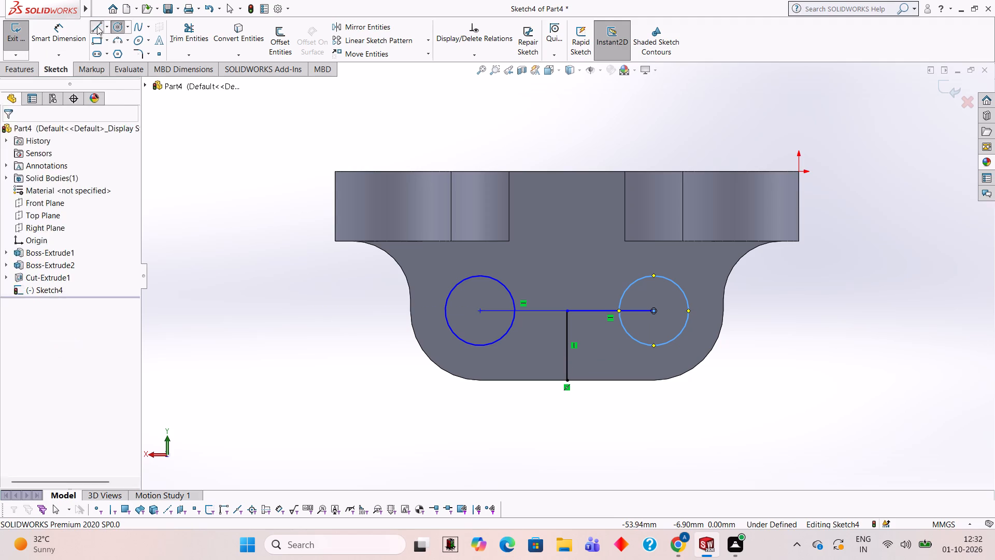
left_click(479, 275)
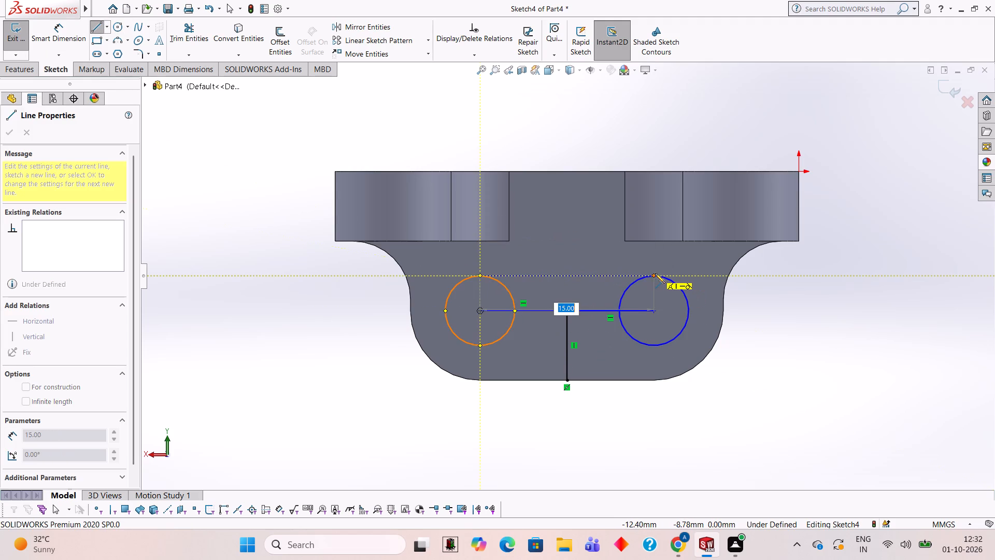
left_click(652, 275)
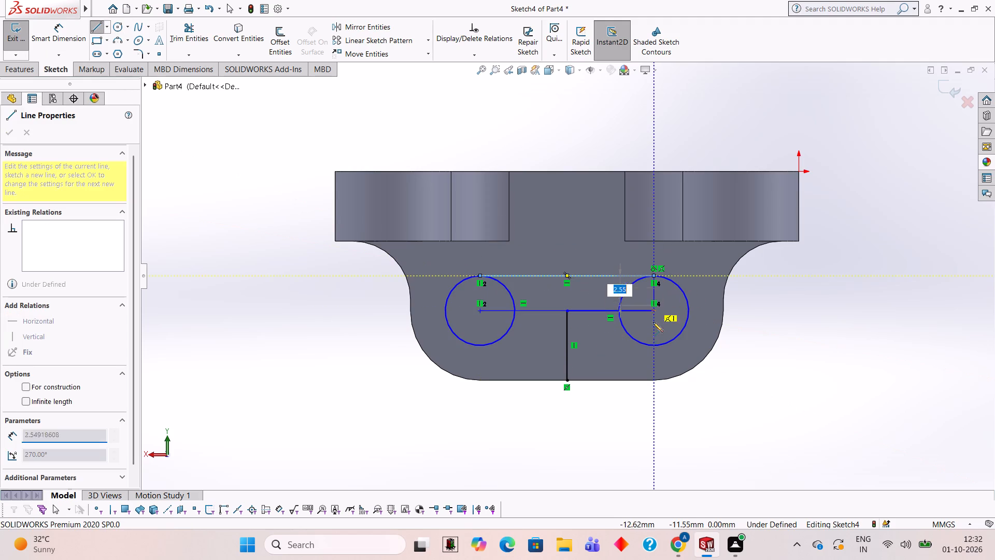
left_click(655, 344)
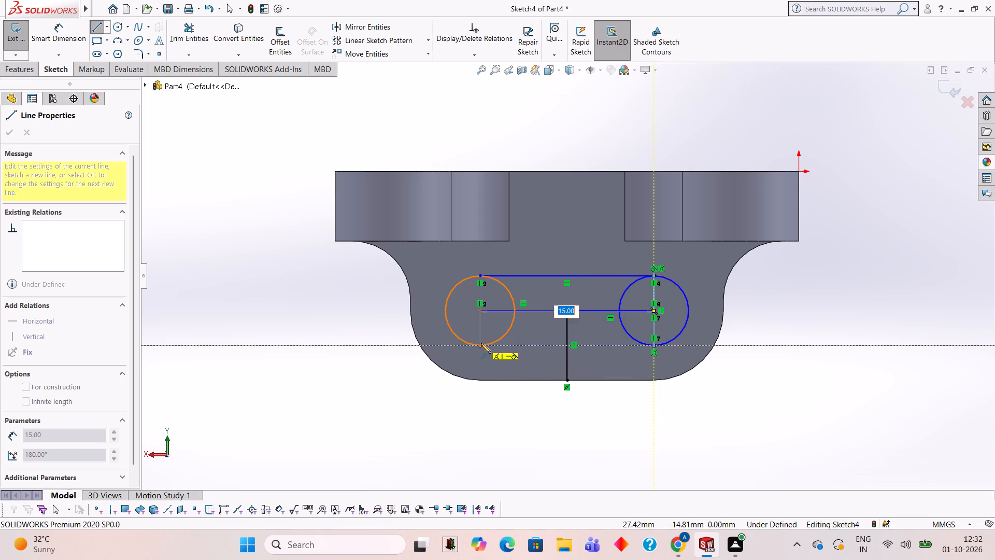
left_click(478, 347)
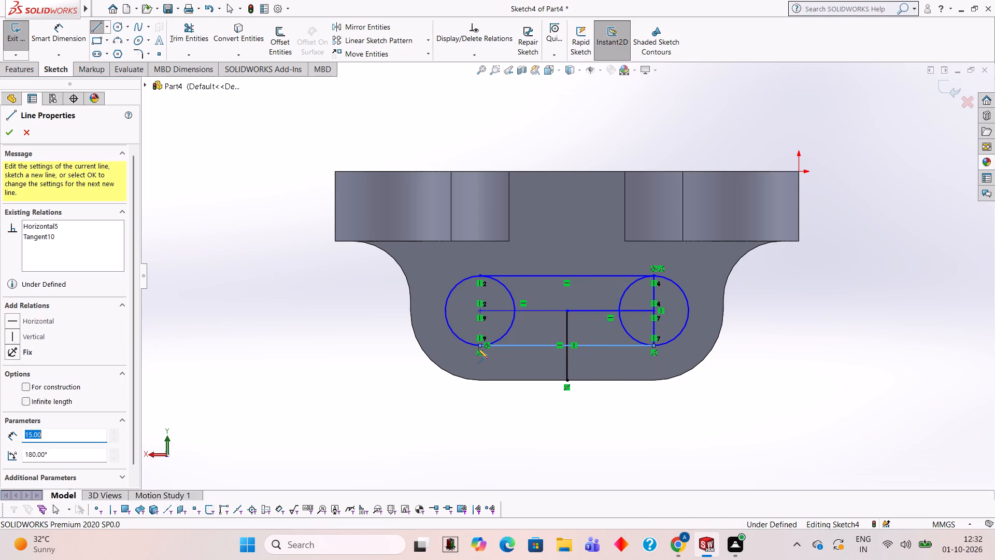
Trim the inner circle arcs and all construction-guide lines, leaving only the closed straight slot outline.
left_click(179, 38)
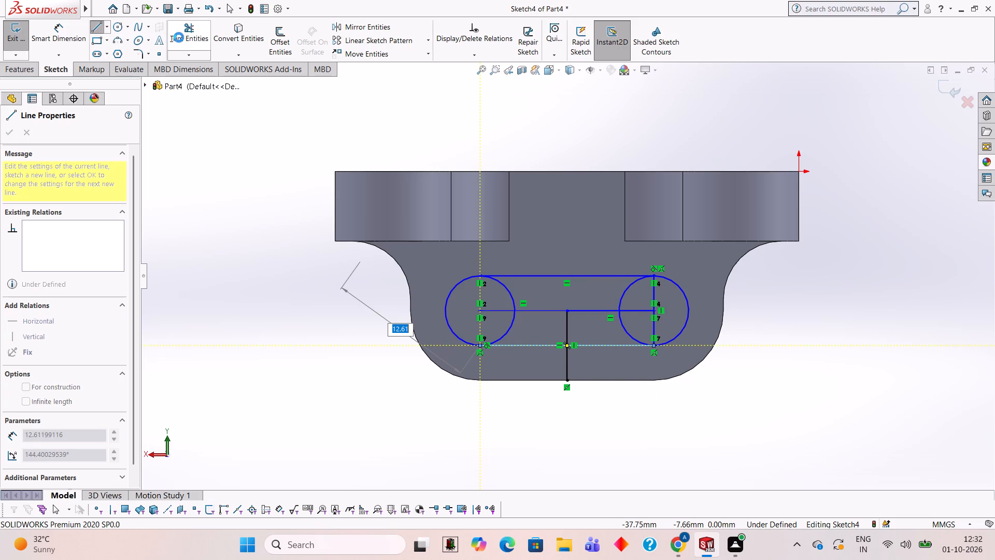
left_click(508, 290)
left_click(512, 331)
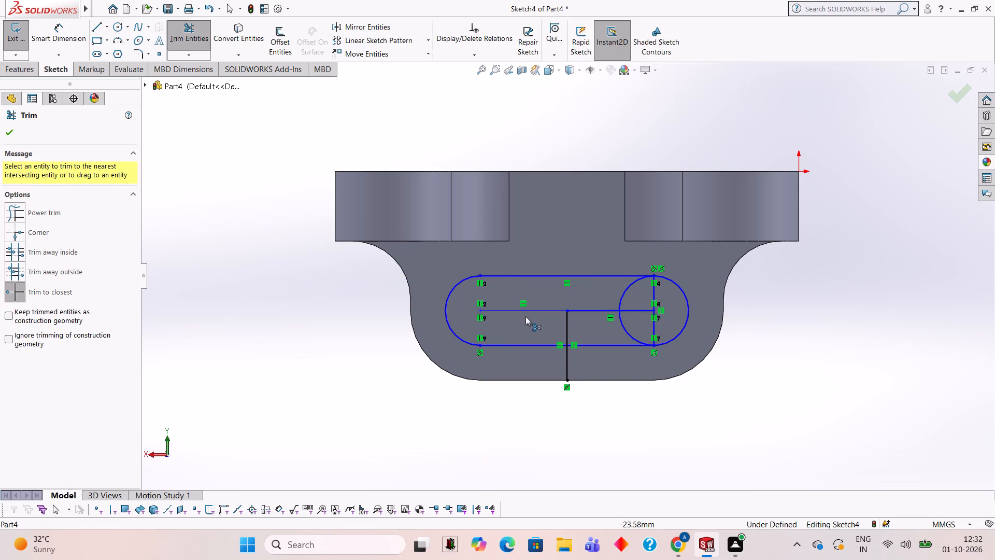
left_click(529, 313)
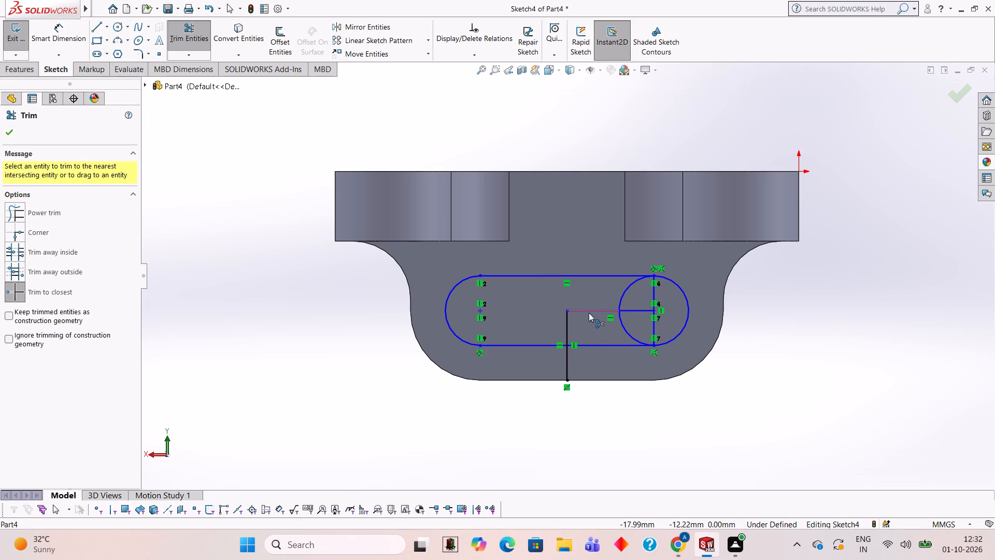
left_click(589, 312)
left_click(567, 328)
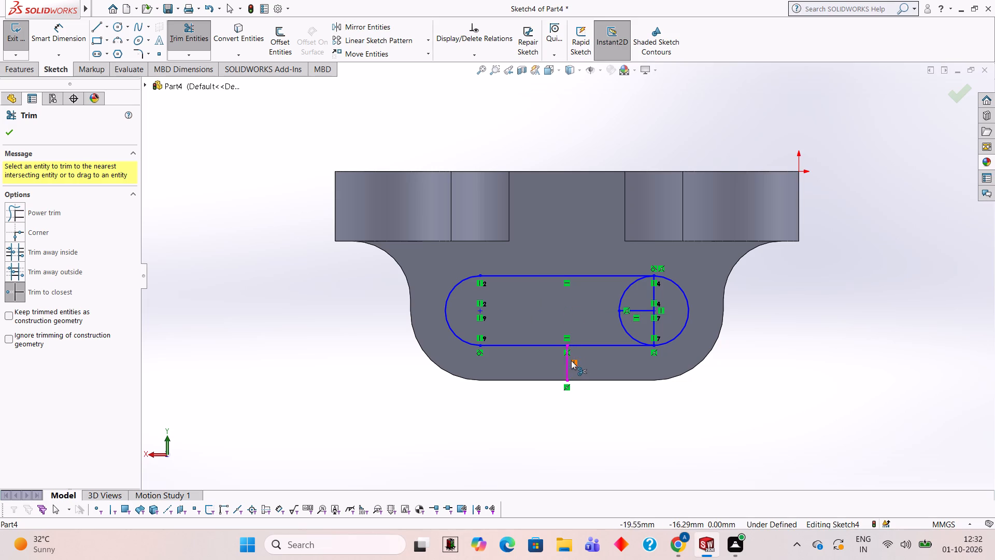
left_click(567, 361)
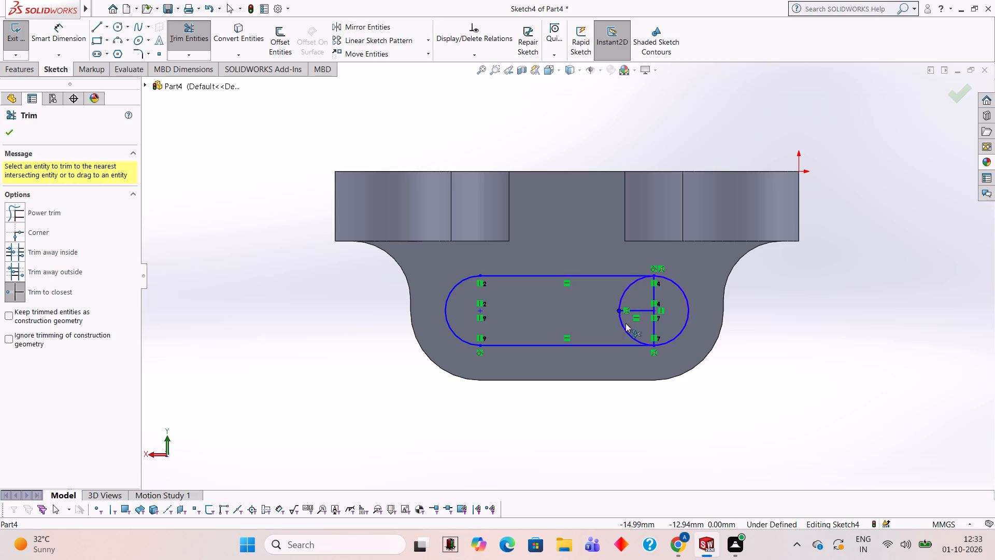
left_click(628, 327)
left_click(623, 328)
left_click(639, 309)
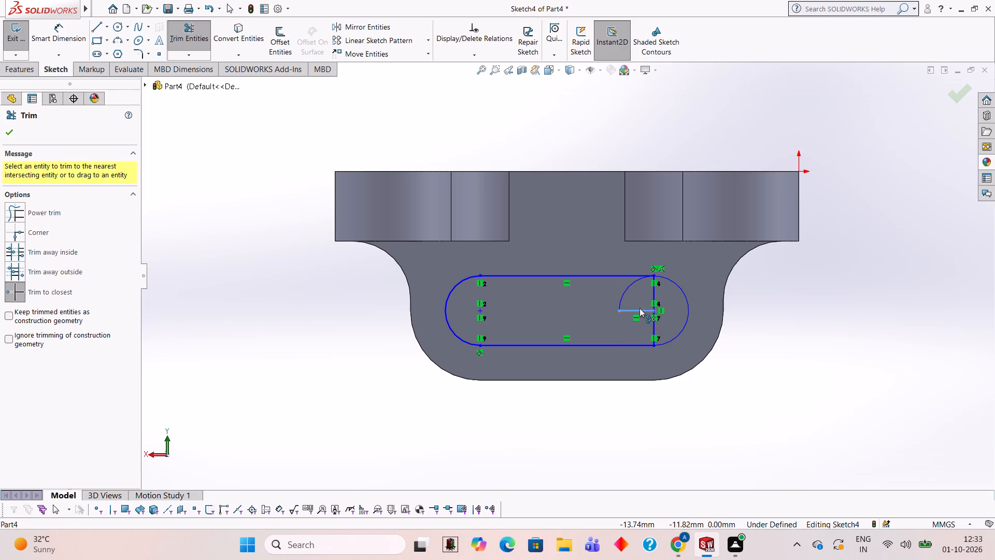
left_click(627, 288)
left_click(653, 294)
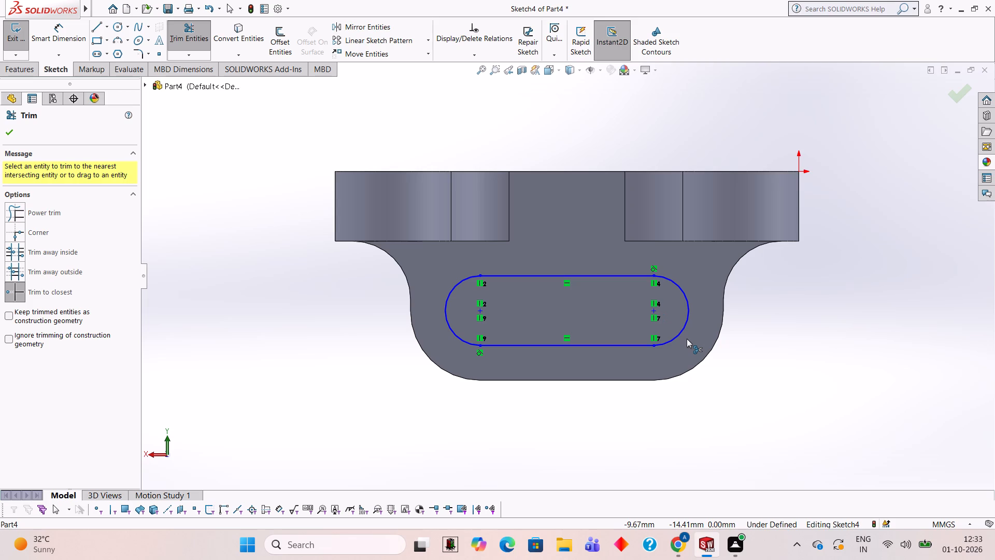
Cut-extrude the slot profile through the base with a blind depth of 6 mm.
left_click(20, 67)
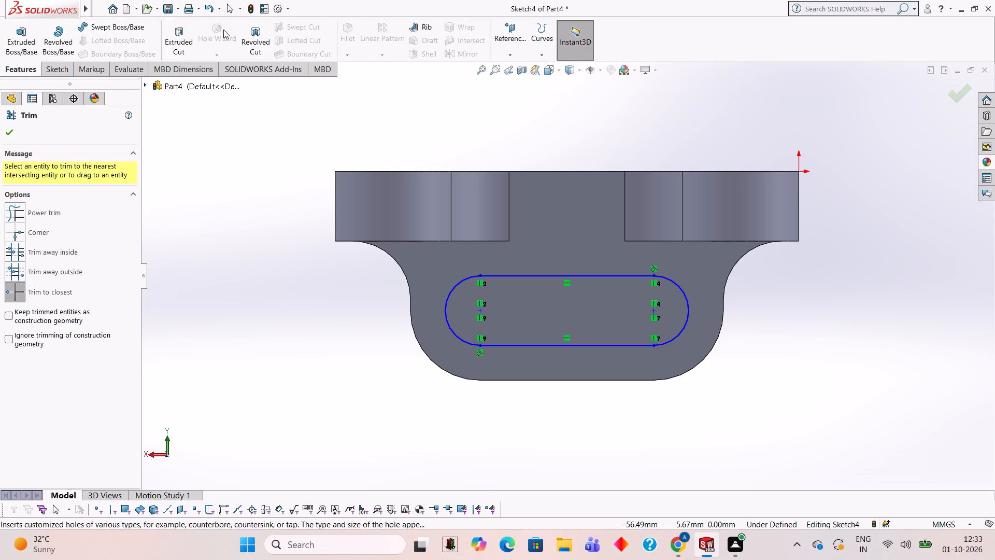
left_click(177, 29)
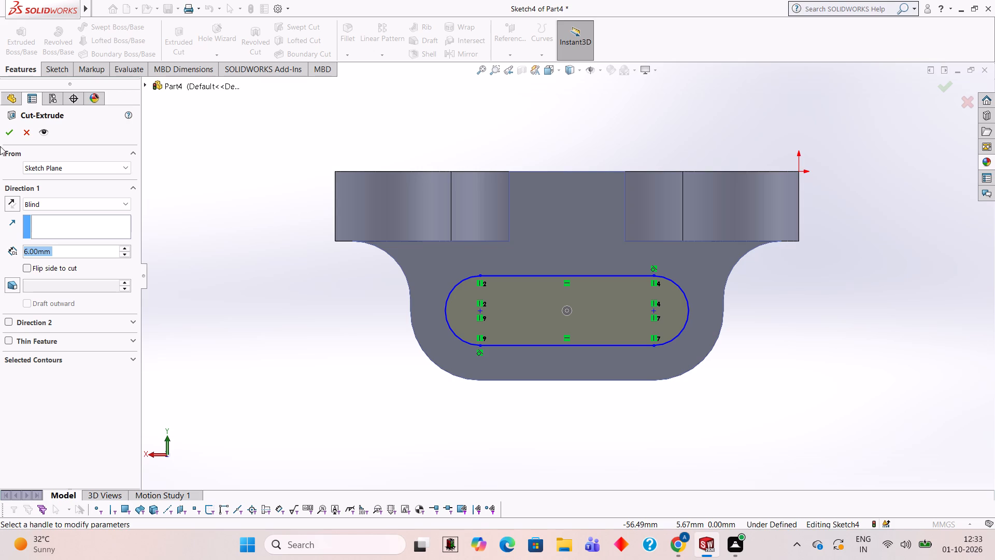
left_click(4, 139)
left_click(193, 271)
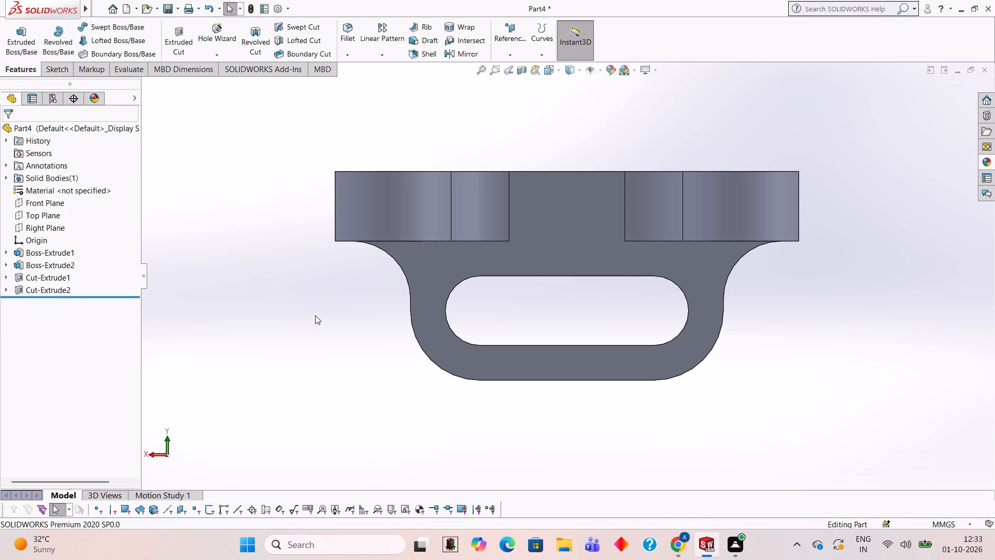
Examine the bracket and its new slot from several angles.
middle_click_drag(464, 305, 463, 299)
middle_click_drag(532, 408, 509, 268)
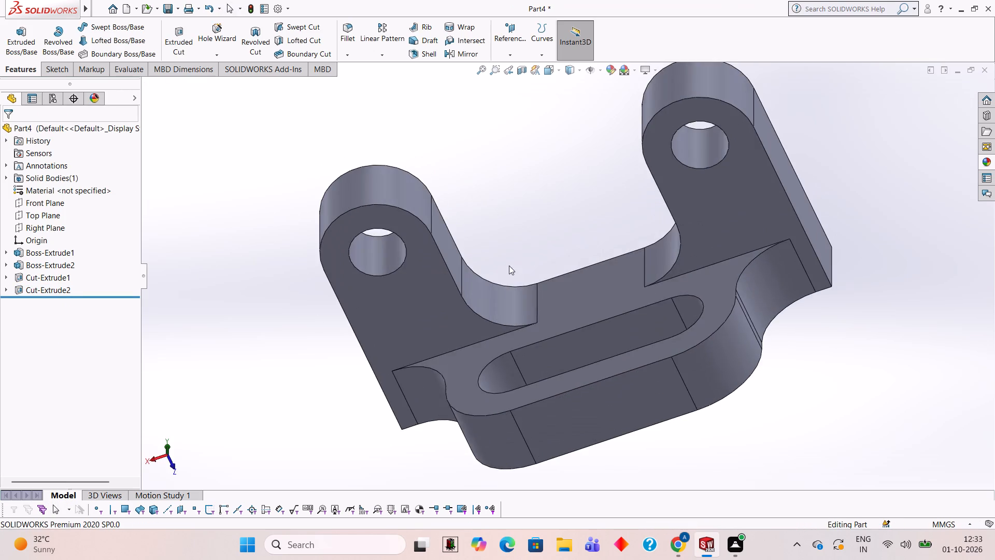
scroll(513, 268, "up", 2)
middle_click_drag(596, 334, 604, 343)
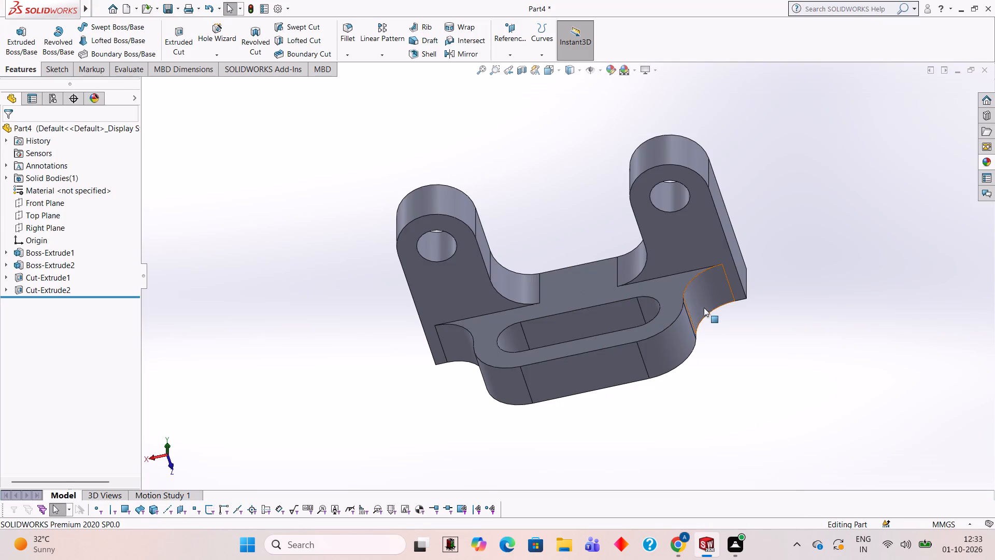
middle_click_drag(706, 308, 737, 342)
middle_click_drag(755, 365, 767, 417)
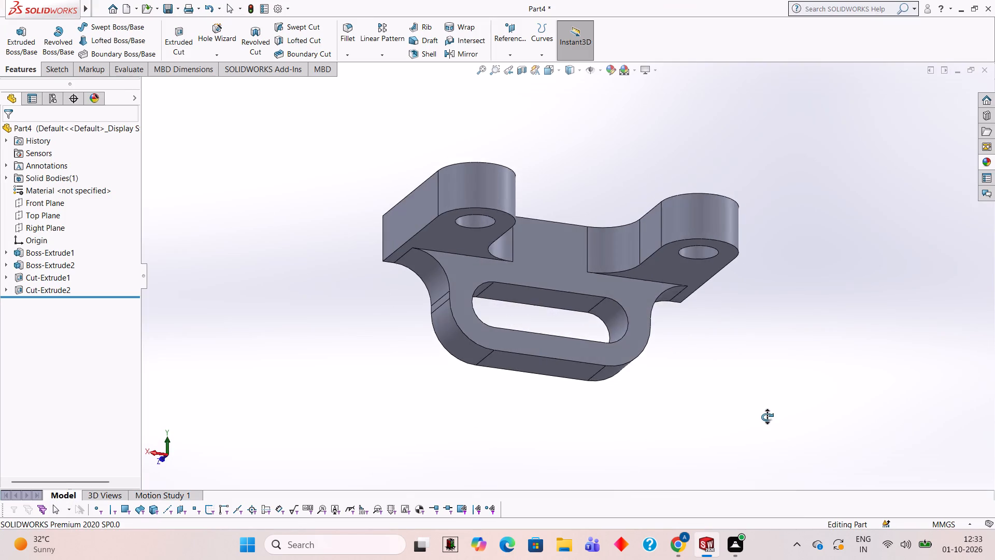
middle_click_drag(767, 417, 737, 310)
scroll(767, 417, "down", 1)
scroll(726, 329, "up", 1)
middle_click_drag(725, 334, 726, 356)
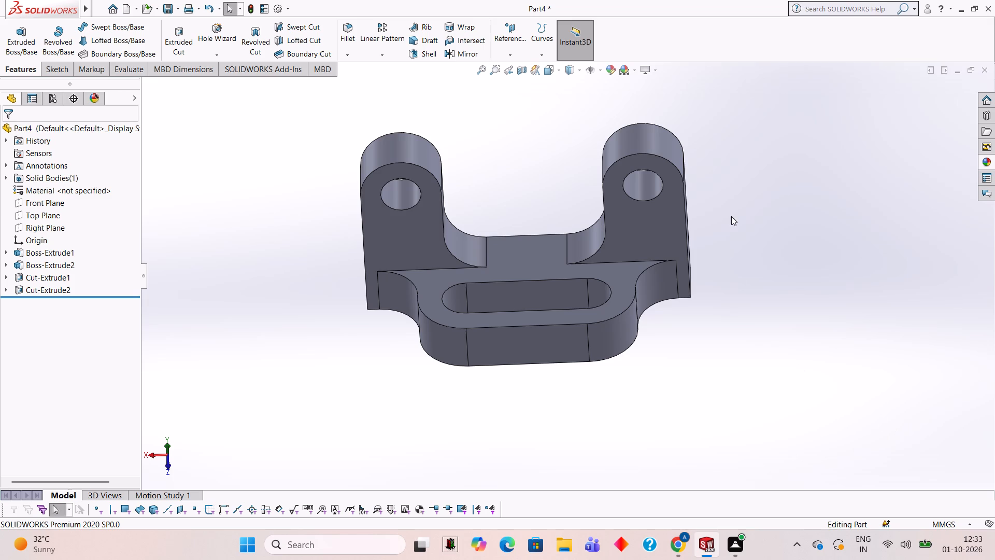
middle_click_drag(739, 232, 755, 317)
middle_click_drag(755, 313, 750, 237)
scroll(750, 237, "up", 1)
middle_click_drag(712, 327, 709, 265)
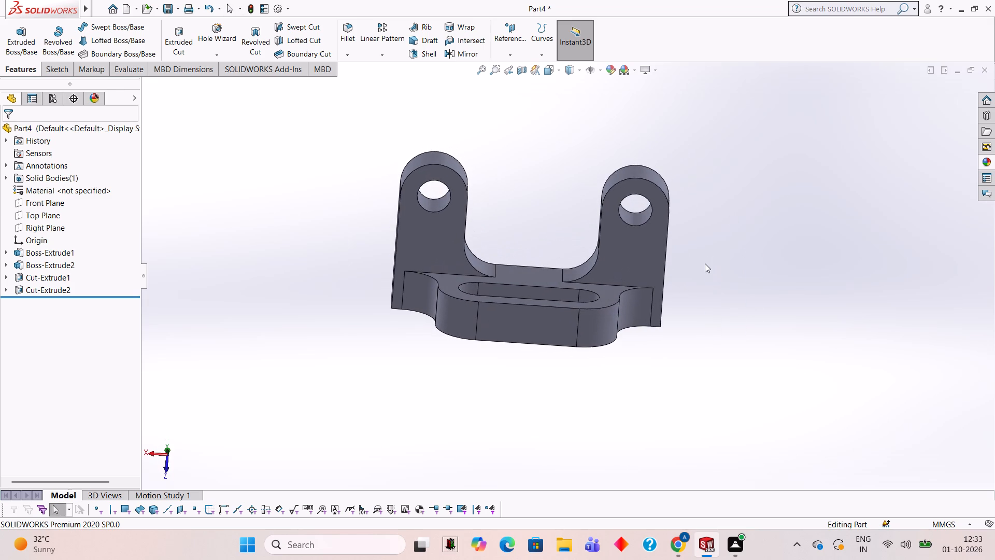
middle_click_drag(797, 244, 800, 273)
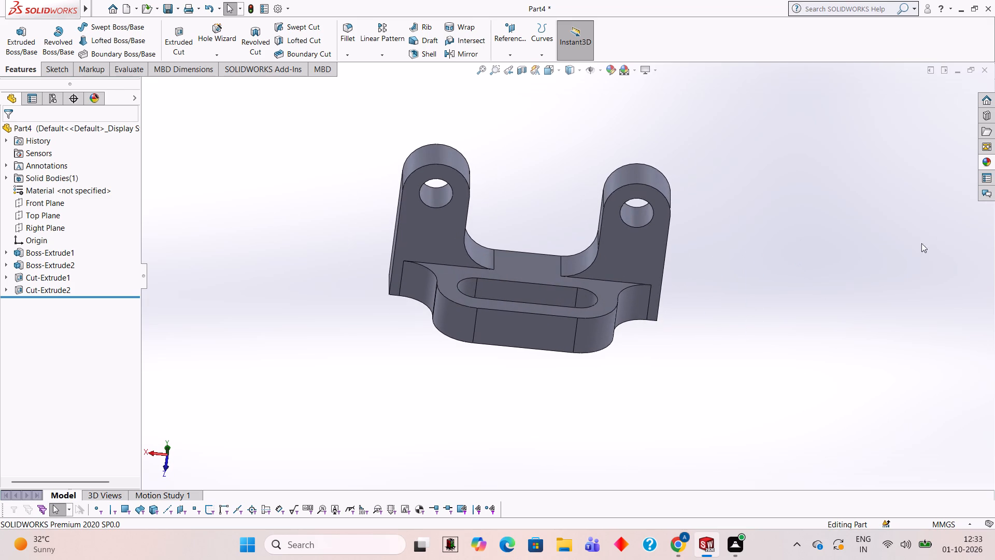
Apply the Green LED appearance to the whole bracket.
left_click(992, 159)
left_click_drag(875, 351, 874, 351)
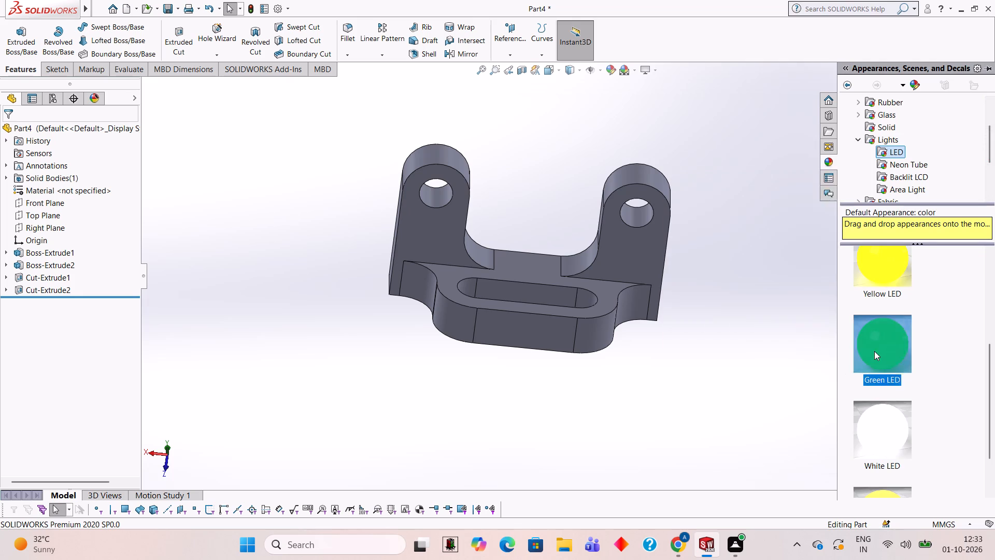
left_click_drag(874, 351, 508, 282)
left_click(527, 281)
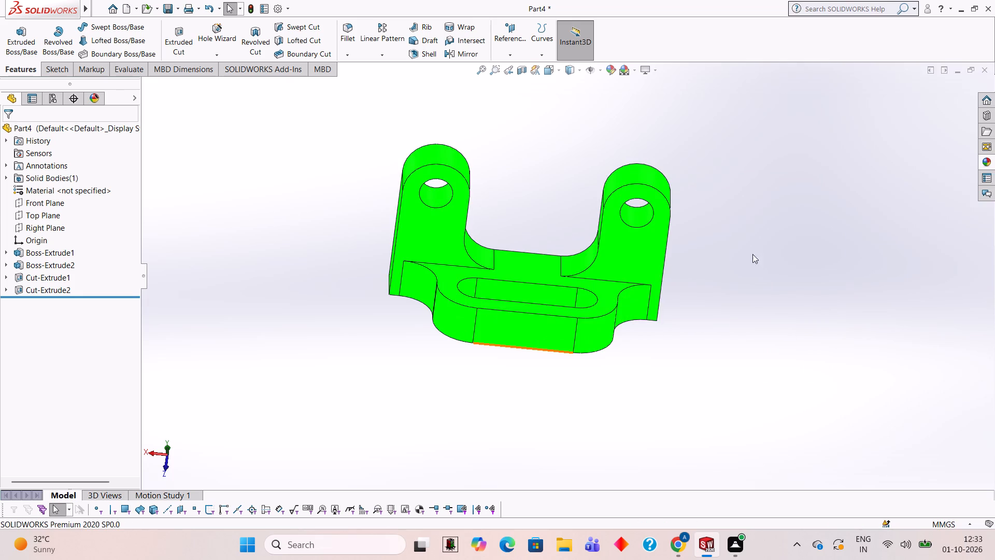
Apply the Yellow LED appearance to the hole cut feature in the two arms.
left_click(989, 158)
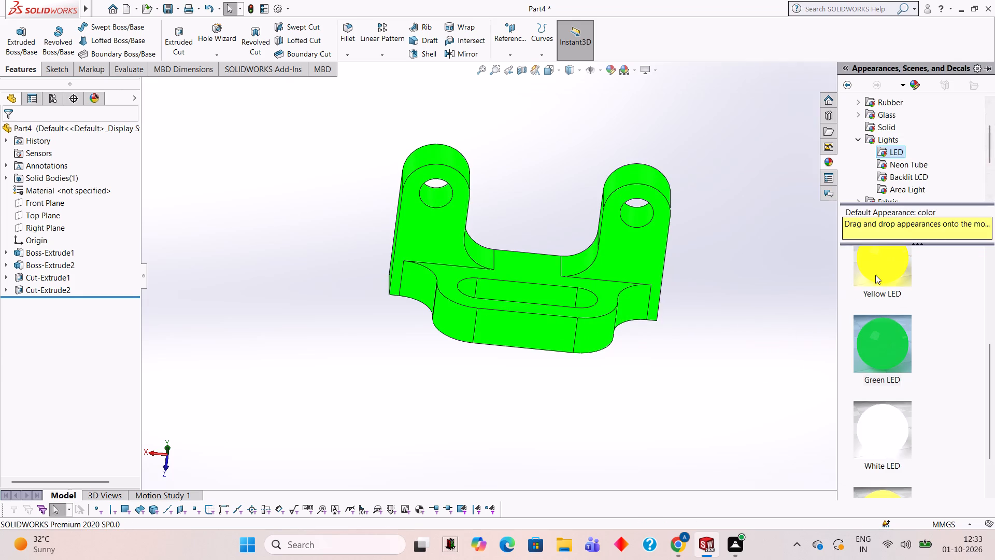
left_click_drag(879, 274, 630, 233)
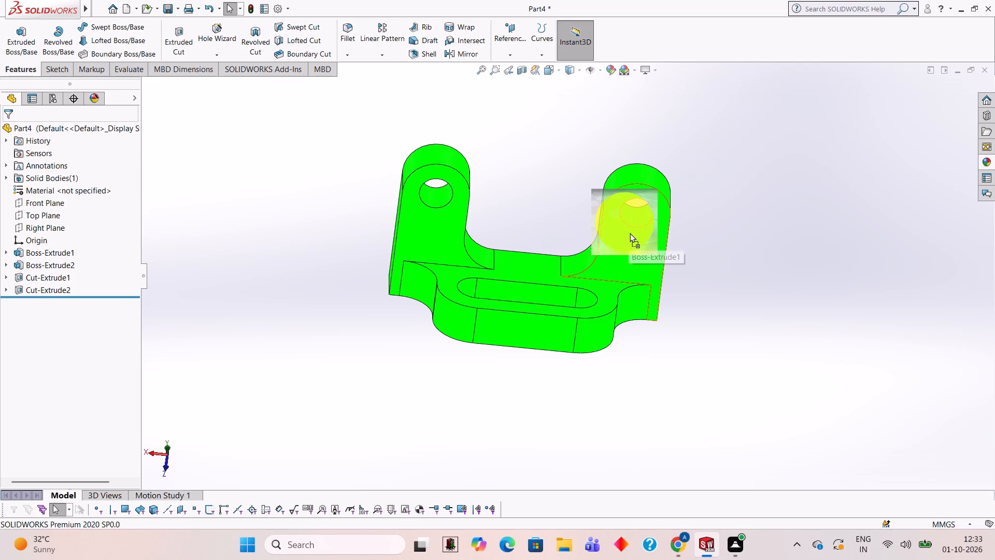
left_click_drag(630, 233, 639, 223)
left_click(639, 223)
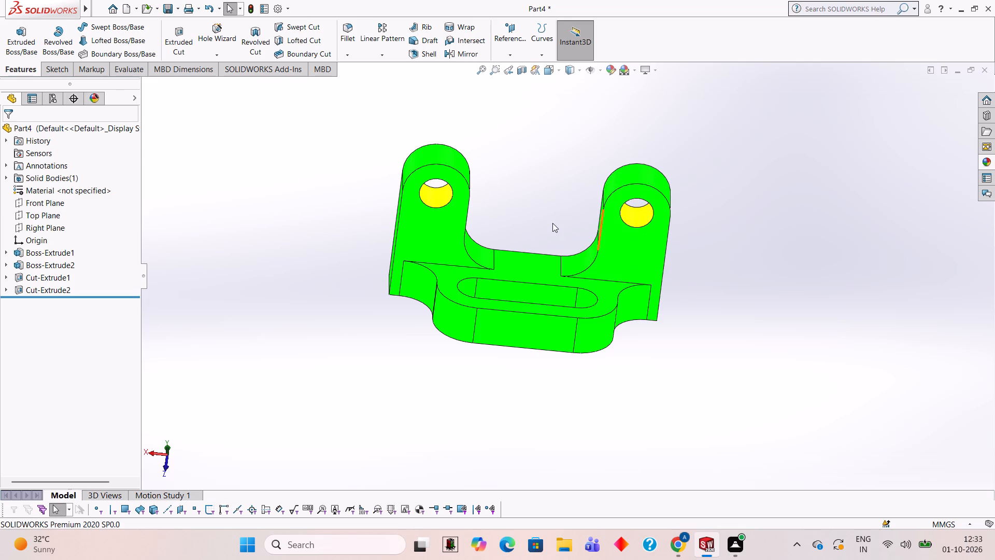
Apply the Yellow LED appearance to the slot cut feature in the base.
middle_click_drag(552, 243, 547, 314)
scroll(542, 297, "down", 3)
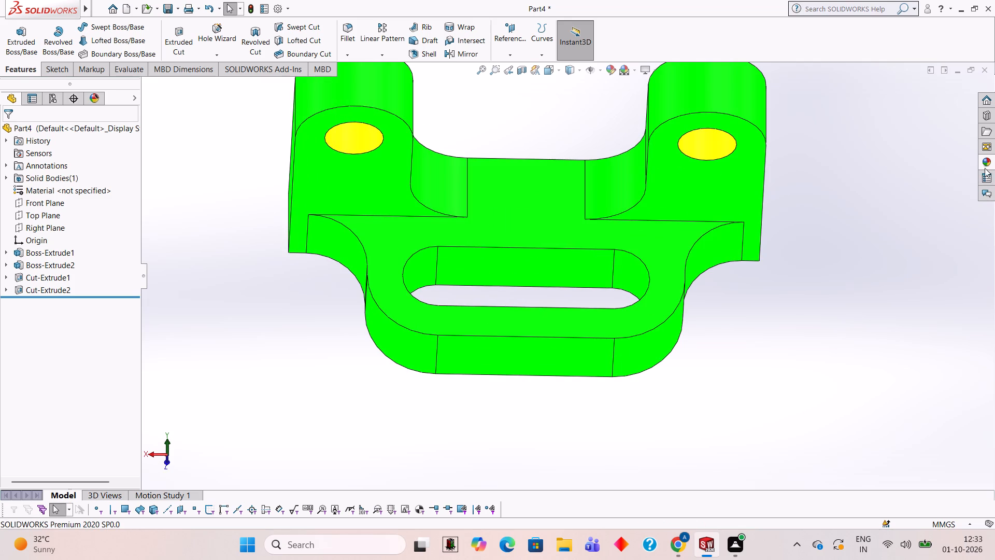
left_click(985, 167)
left_click_drag(884, 268, 619, 269)
left_click(619, 269)
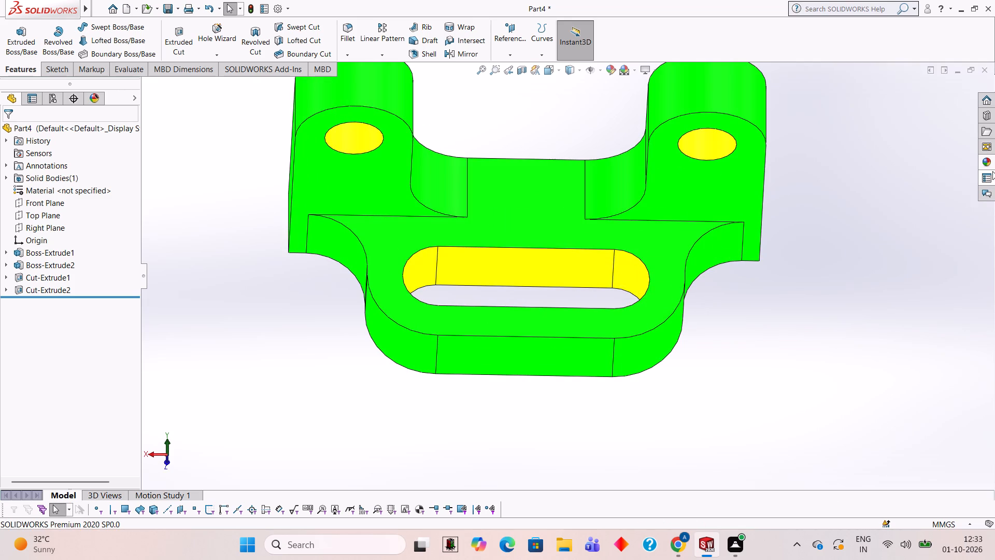
Apply the Red LED appearance to the flat outer face of the slotted base, between its rounded corners.
left_click(982, 162)
scroll(878, 296, "up", 2)
left_click_drag(885, 284, 778, 297)
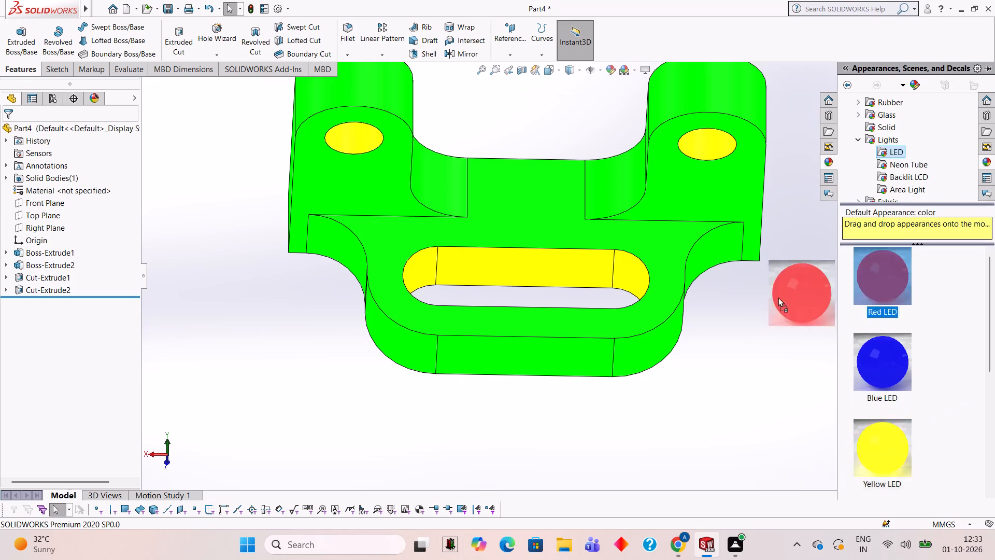
left_click_drag(778, 297, 626, 319)
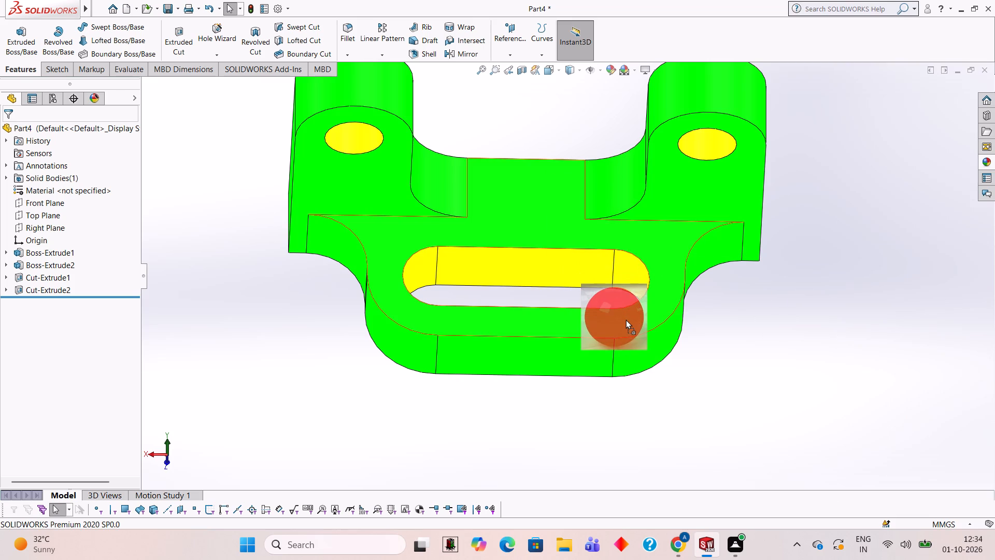
left_click_drag(626, 319, 539, 360)
left_click(533, 361)
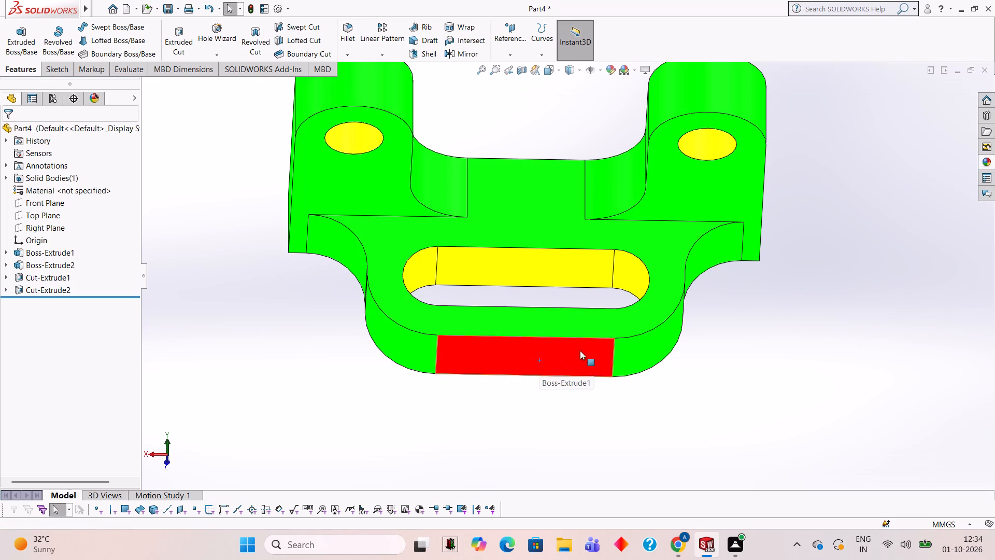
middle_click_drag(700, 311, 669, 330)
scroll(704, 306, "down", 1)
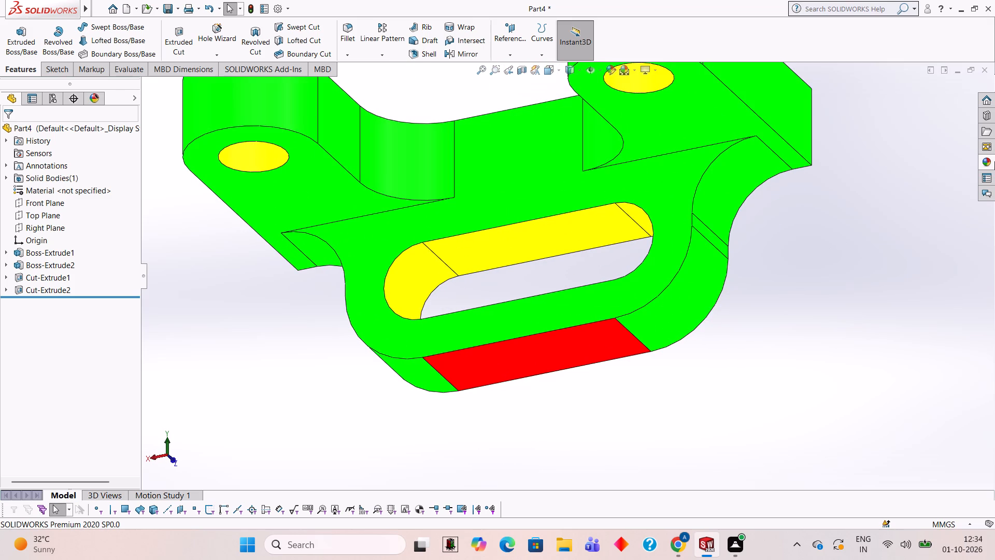
Apply the Red LED appearance to one rounded corner face of the slotted base, adjoining the red flat outer face.
left_click(994, 161)
left_click_drag(902, 271, 730, 273)
left_click(987, 162)
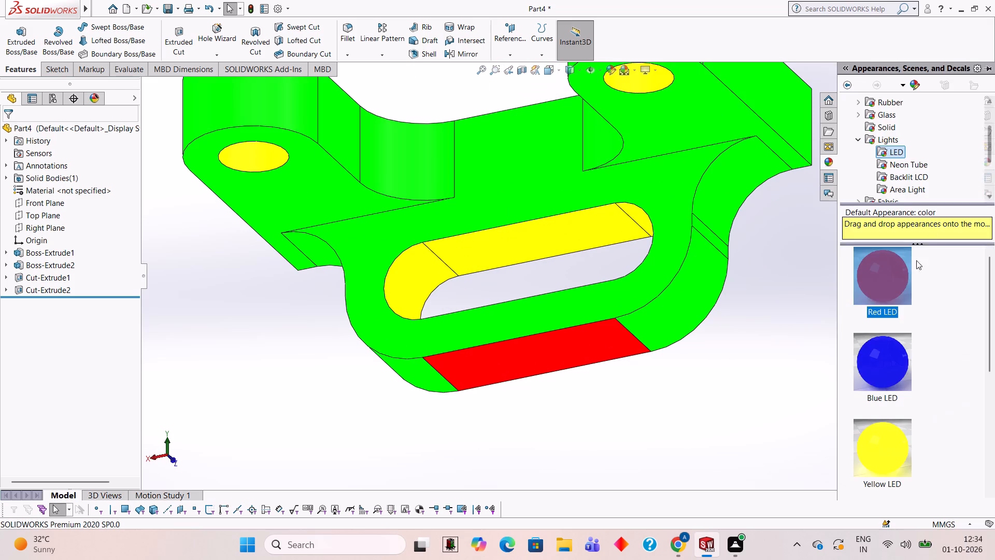
left_click_drag(883, 285, 678, 293)
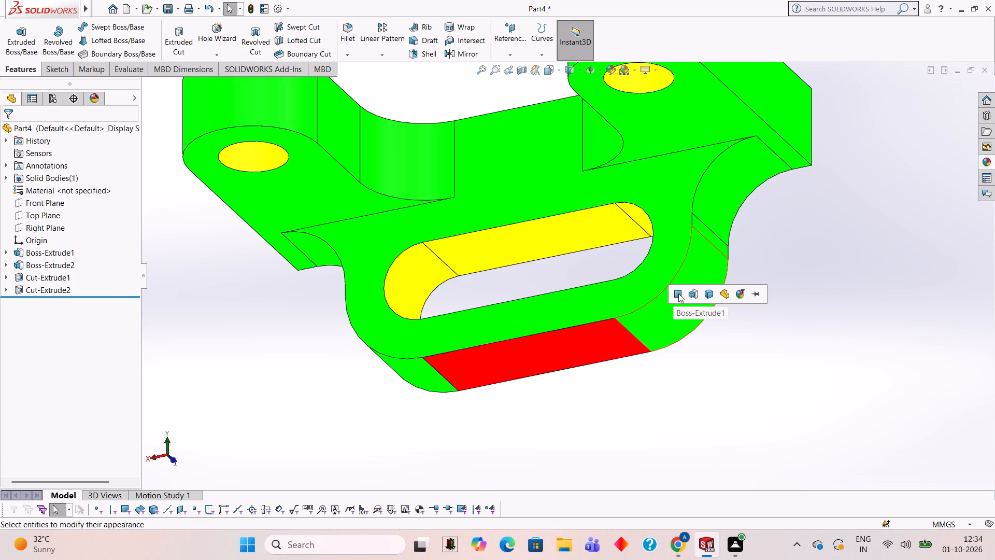
left_click(678, 293)
Apply the Red LED appearance to the concave curved face above that rounded corner, where the base widens towards the arms.
middle_click_drag(730, 199, 718, 225)
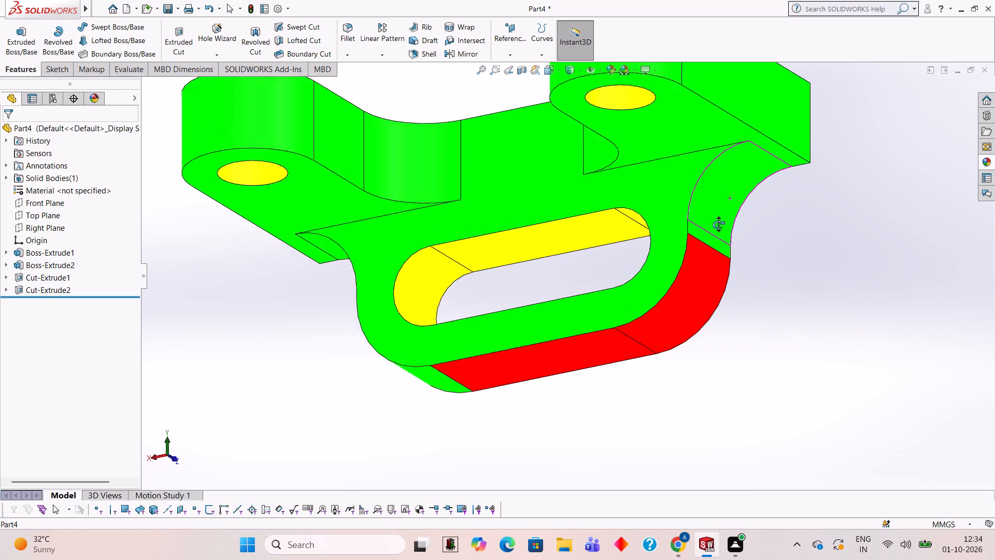
middle_click_drag(718, 225, 716, 230)
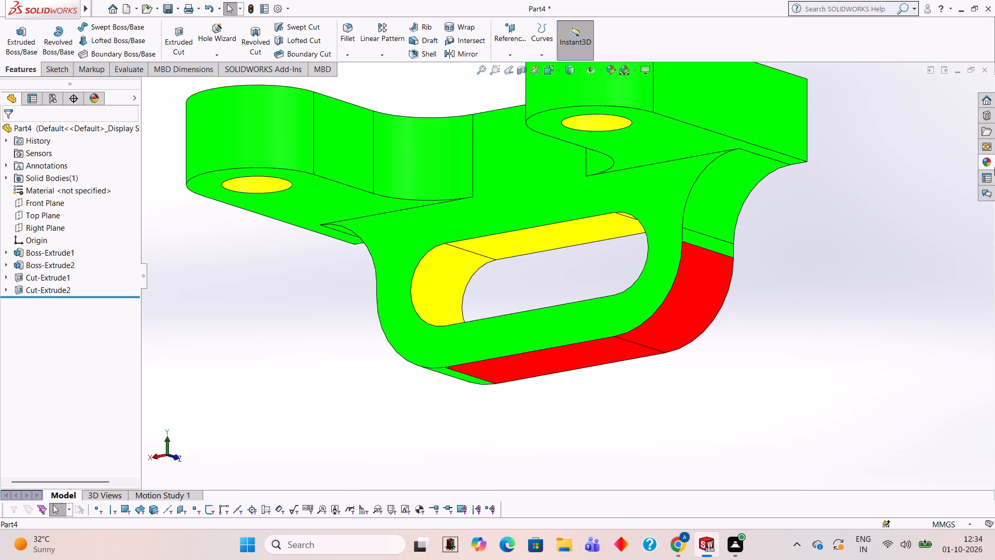
left_click(994, 167)
left_click_drag(895, 274, 735, 201)
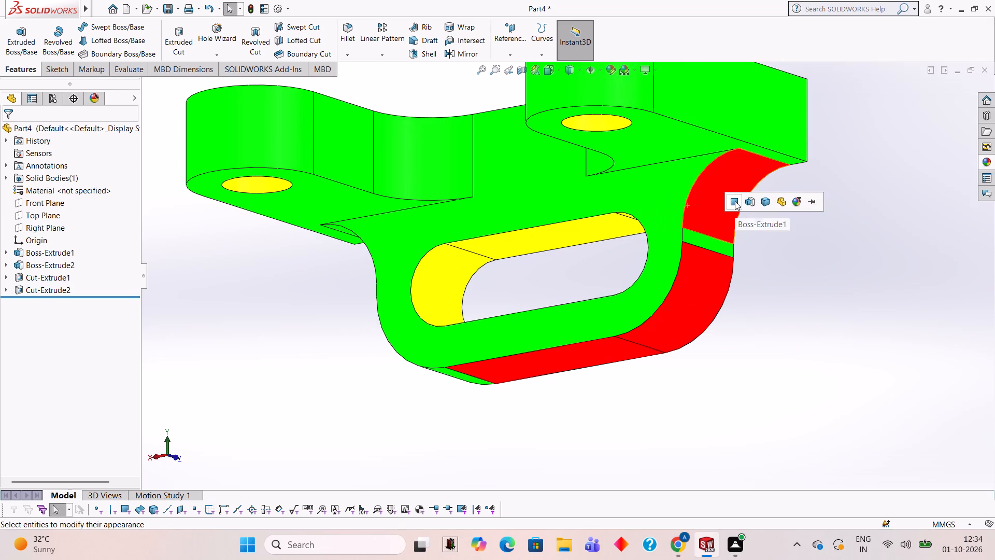
left_click(735, 201)
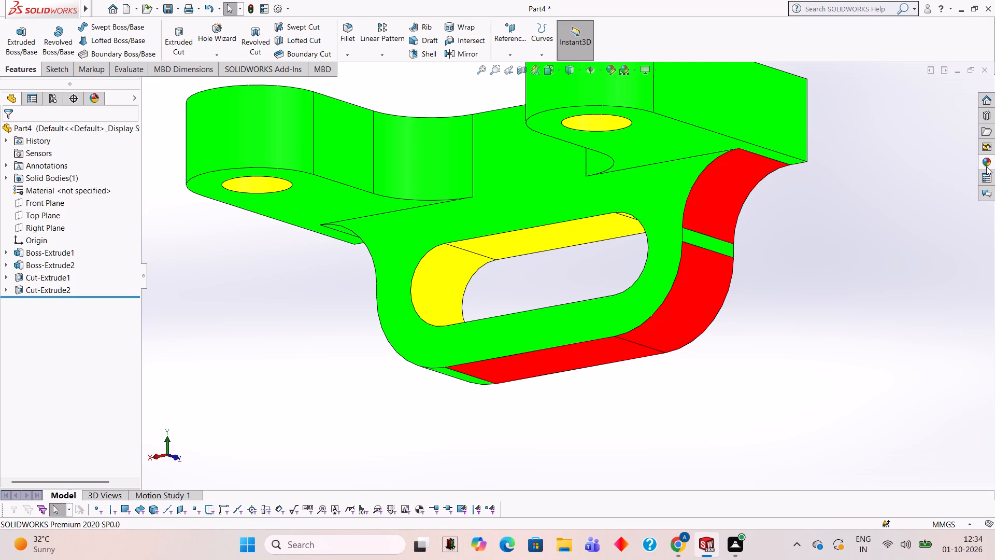
Apply the Red LED appearance to the narrow flat face between the concave curve and the rounded corner on this side.
left_click(986, 166)
left_click_drag(890, 262, 729, 235)
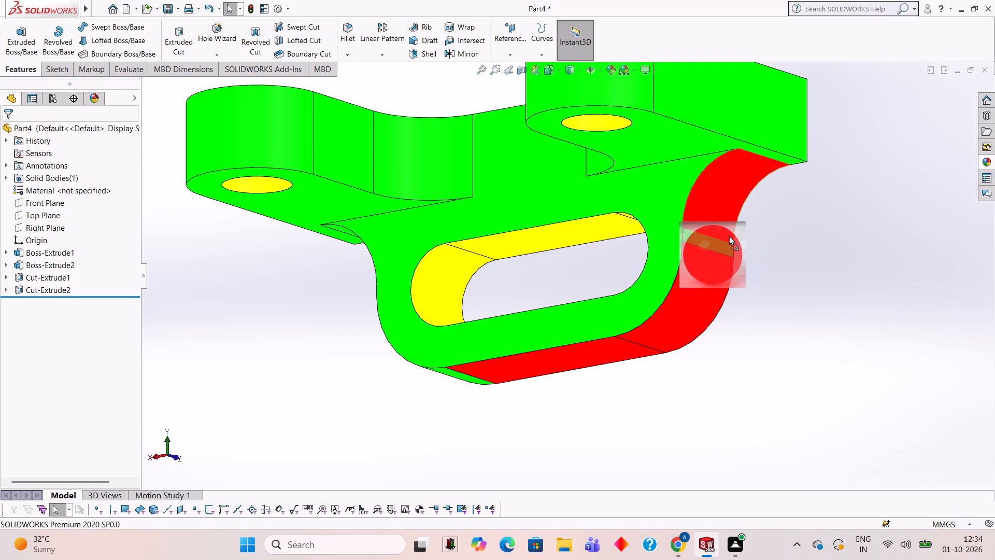
left_click_drag(729, 235, 728, 235)
scroll(728, 230, "down", 4)
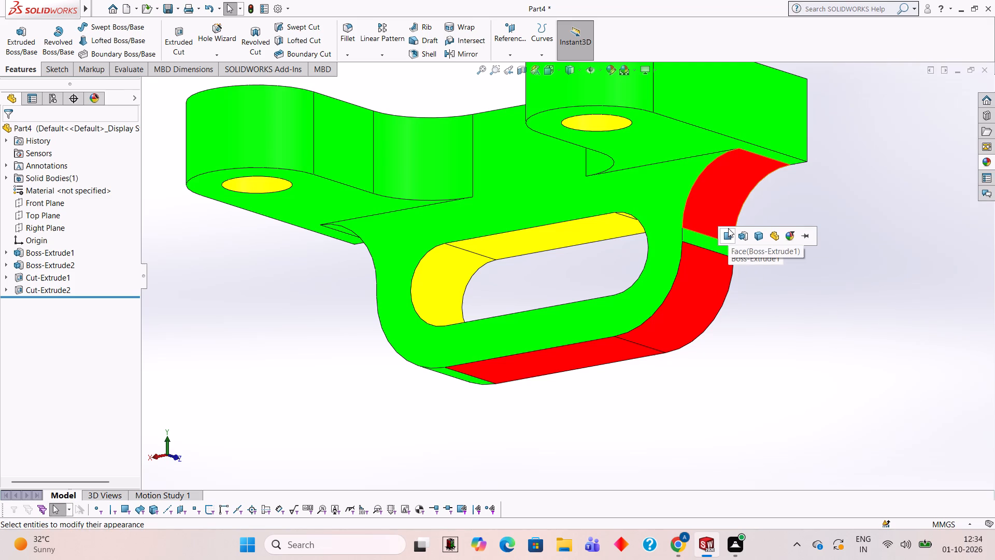
scroll(714, 203, "down", 3)
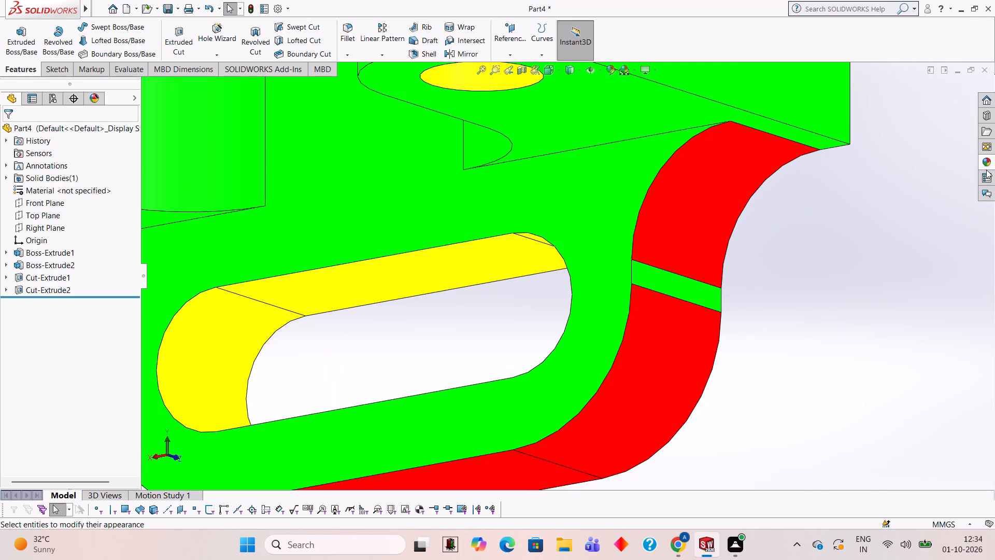
left_click(986, 163)
scroll(878, 275, "up", 3)
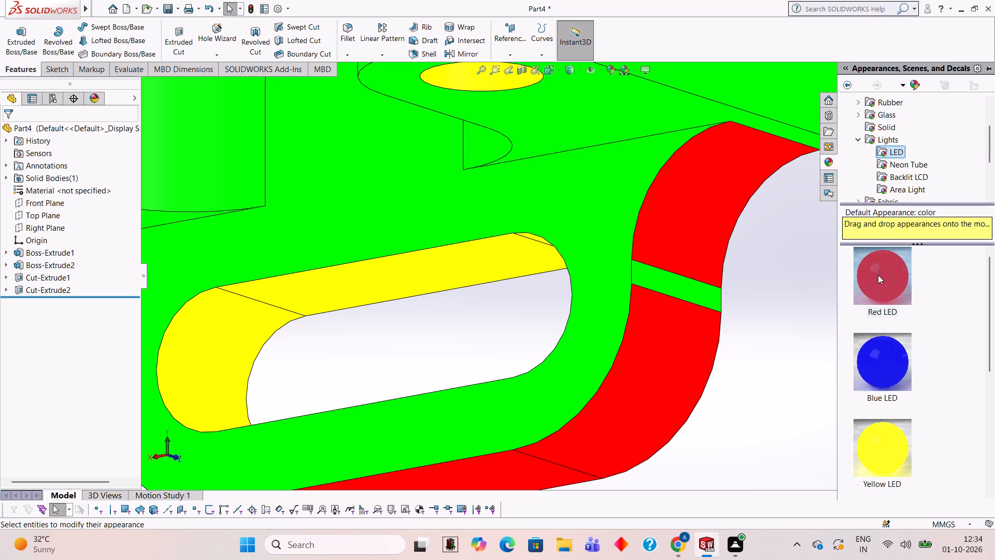
scroll(880, 278, "down", 3)
left_click_drag(883, 289, 664, 274)
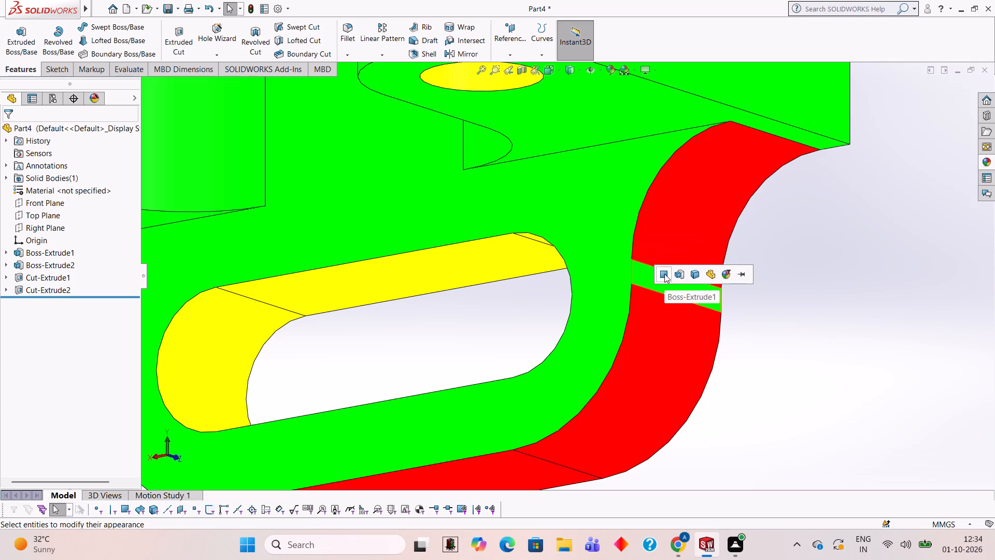
left_click(992, 157)
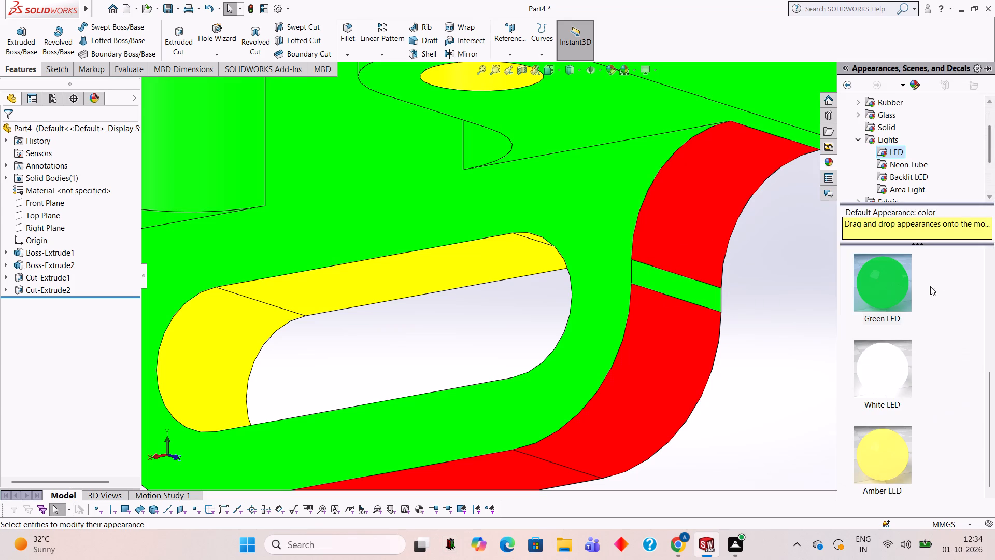
scroll(898, 284, "up", 3)
left_click_drag(894, 287, 706, 290)
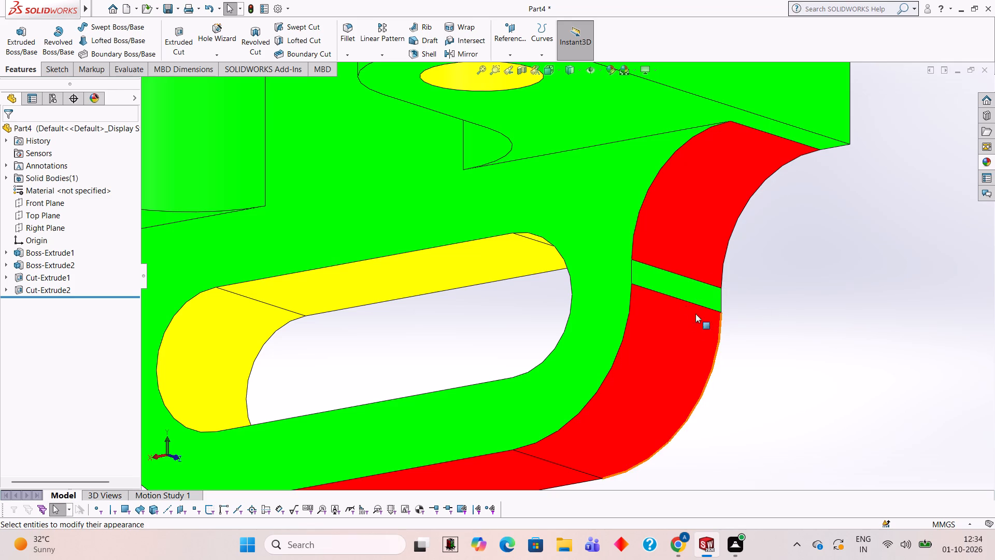
left_click(983, 165)
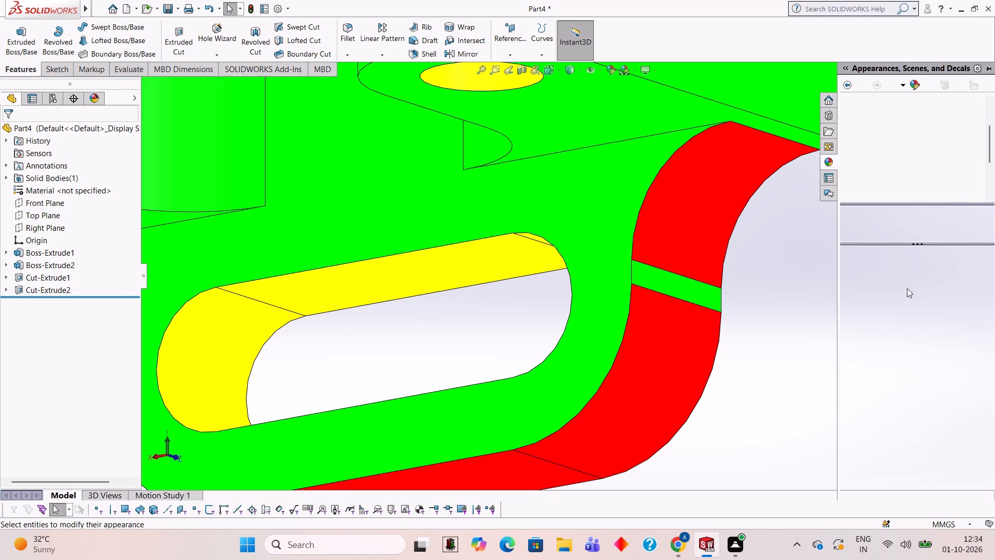
left_click_drag(880, 285, 693, 292)
left_click(693, 292)
Apply the Red LED appearance to the rounded corner face on the opposite side of the slotted base.
scroll(634, 253, "up", 2)
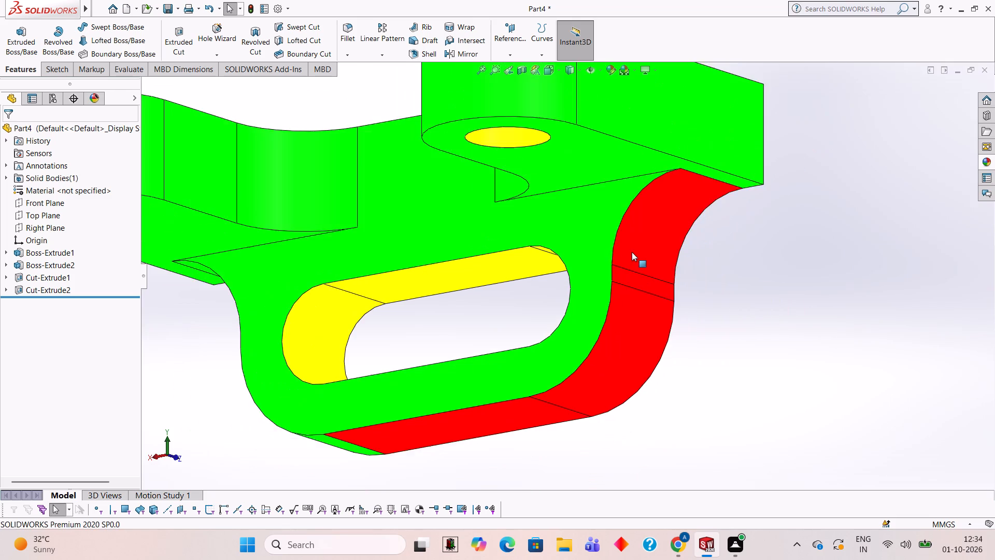
scroll(632, 252, "up", 2)
middle_click_drag(661, 268, 725, 323)
middle_click_drag(720, 295, 766, 355)
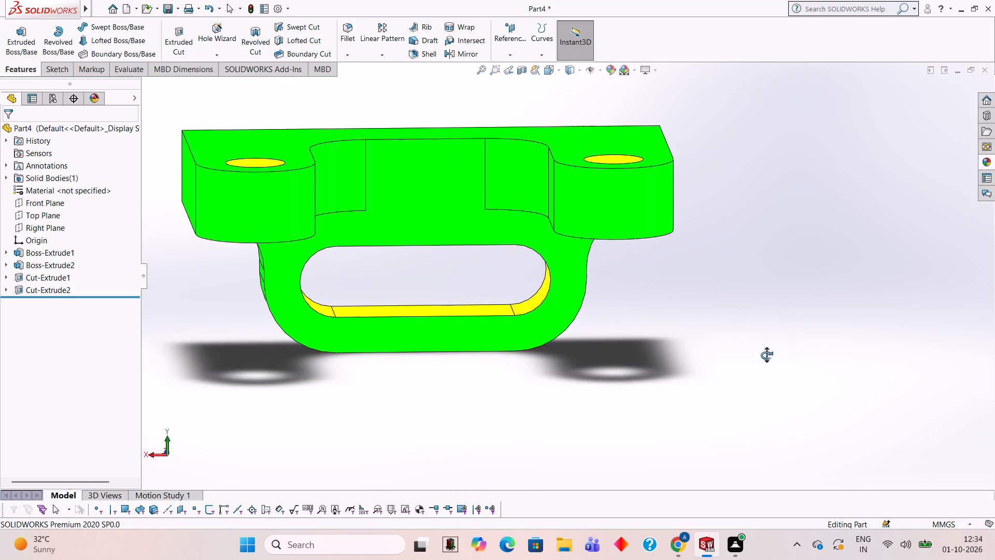
middle_click_drag(766, 355, 807, 328)
middle_click_drag(616, 332, 672, 290)
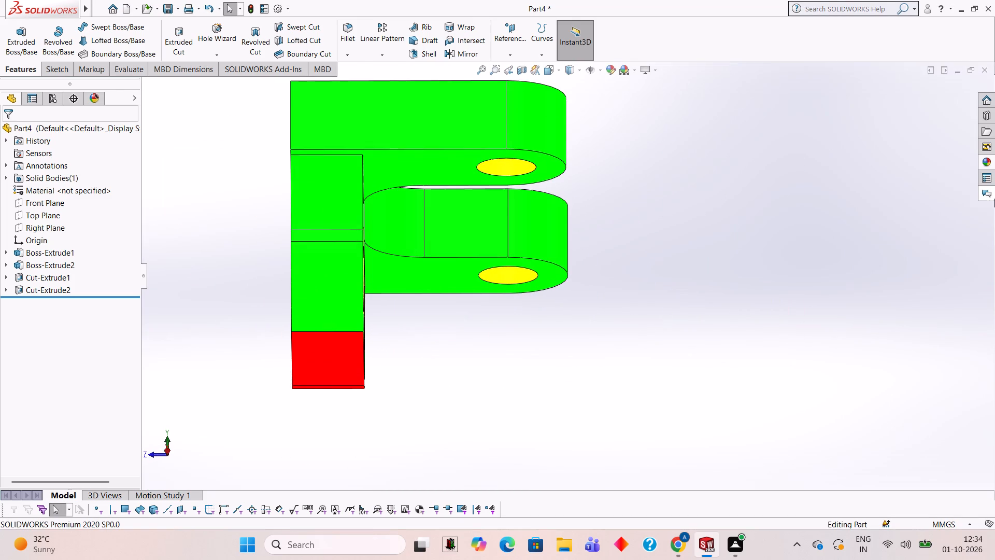
left_click(988, 158)
scroll(878, 363, "down", 2)
left_click_drag(889, 281, 275, 269)
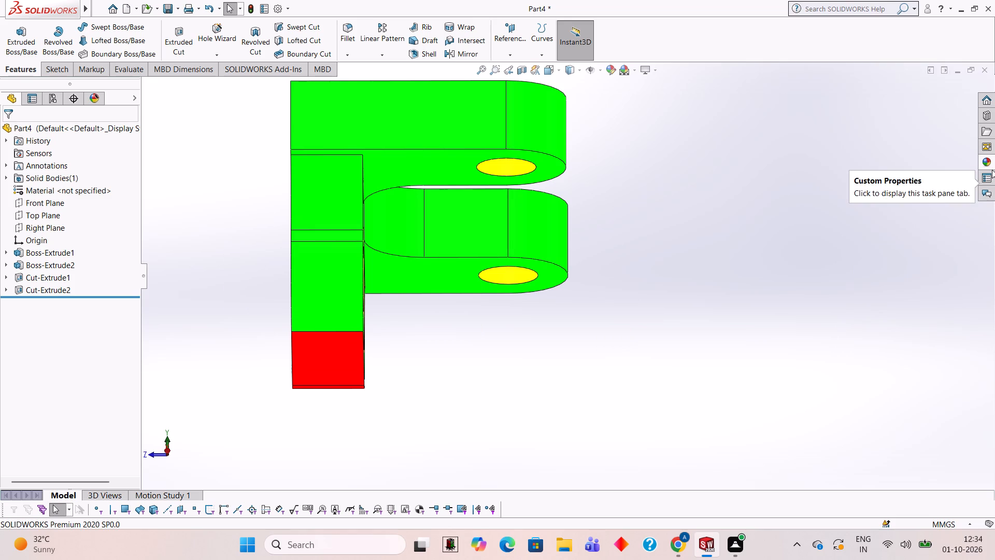
left_click(987, 165)
scroll(852, 309, "up", 4)
left_click_drag(895, 278, 348, 271)
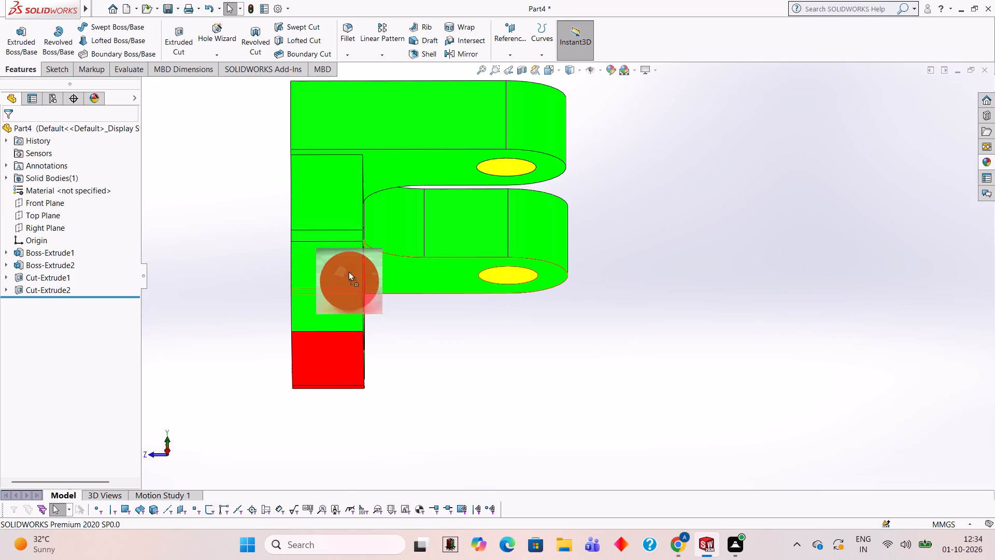
left_click_drag(348, 271, 330, 222)
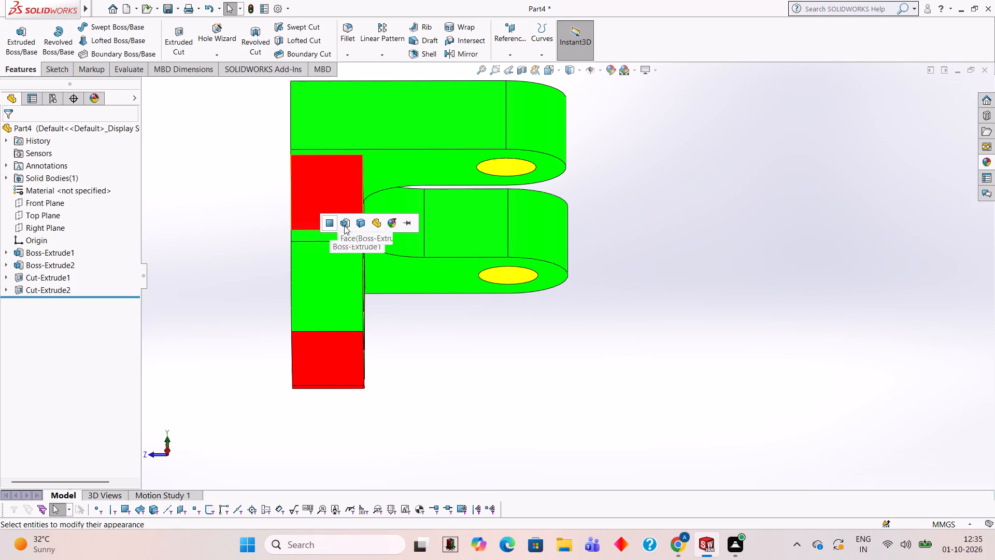
left_click(991, 167)
left_click_drag(881, 282, 319, 276)
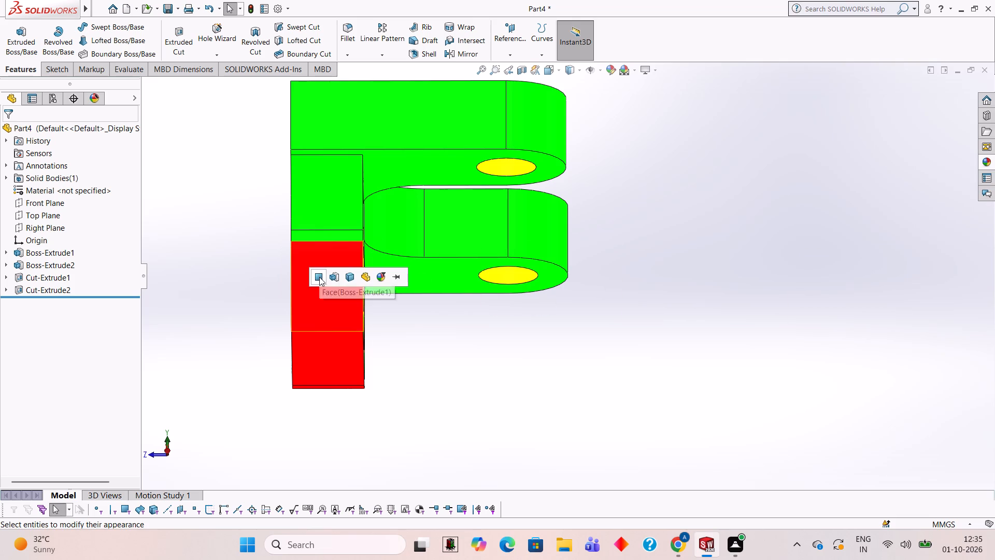
left_click(318, 277)
Apply the Red LED appearance to the concave curved face and the narrow flat face above that opposite rounded corner.
left_click(984, 163)
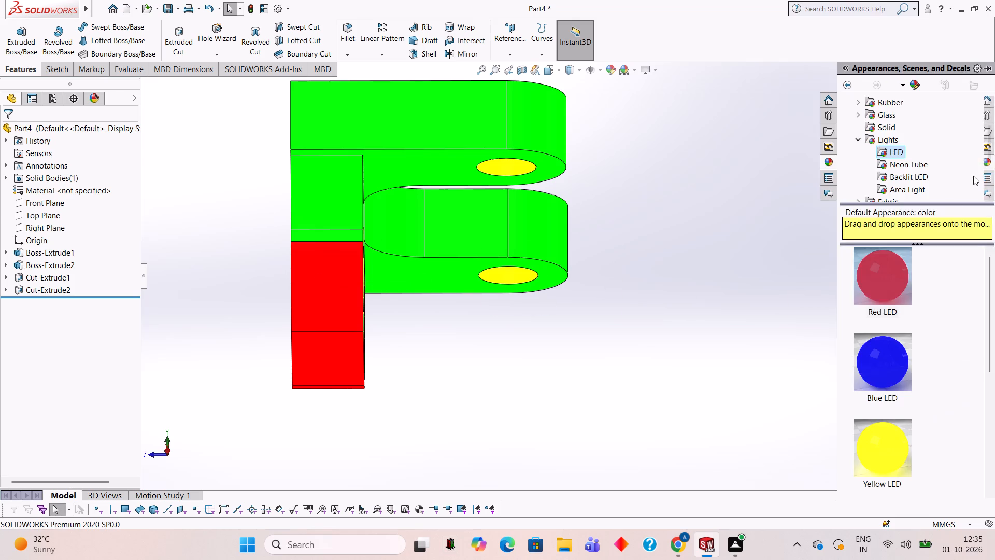
left_click_drag(883, 290, 349, 197)
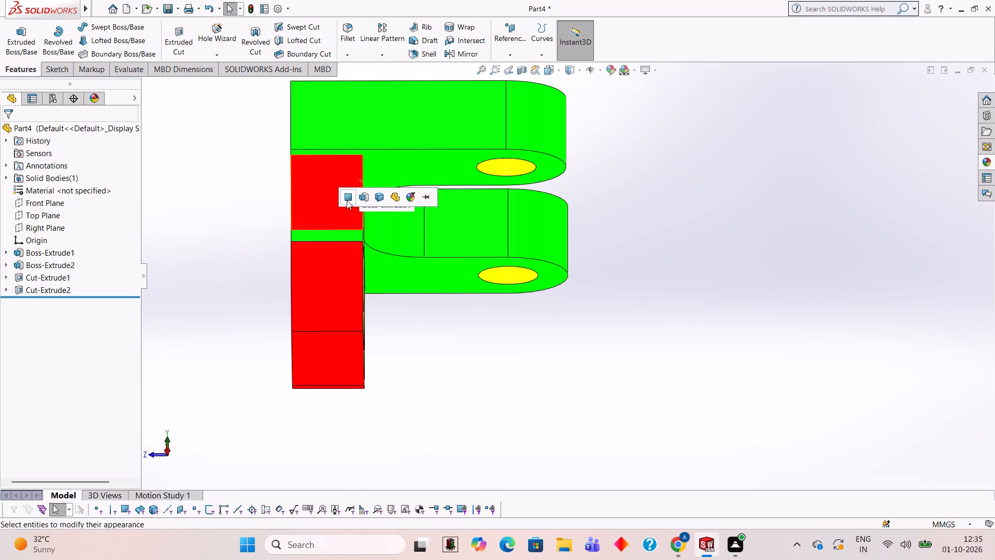
left_click(347, 200)
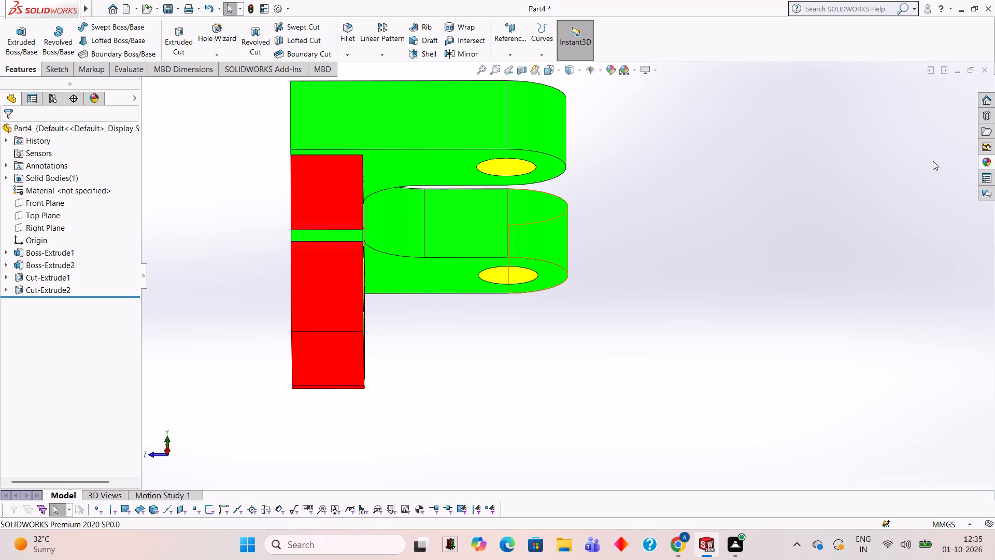
left_click(983, 164)
left_click_drag(888, 274, 332, 234)
left_click(332, 234)
Apply the Red LED appearance to the long flat outer side face of the arm on this side.
scroll(680, 279, "up", 1)
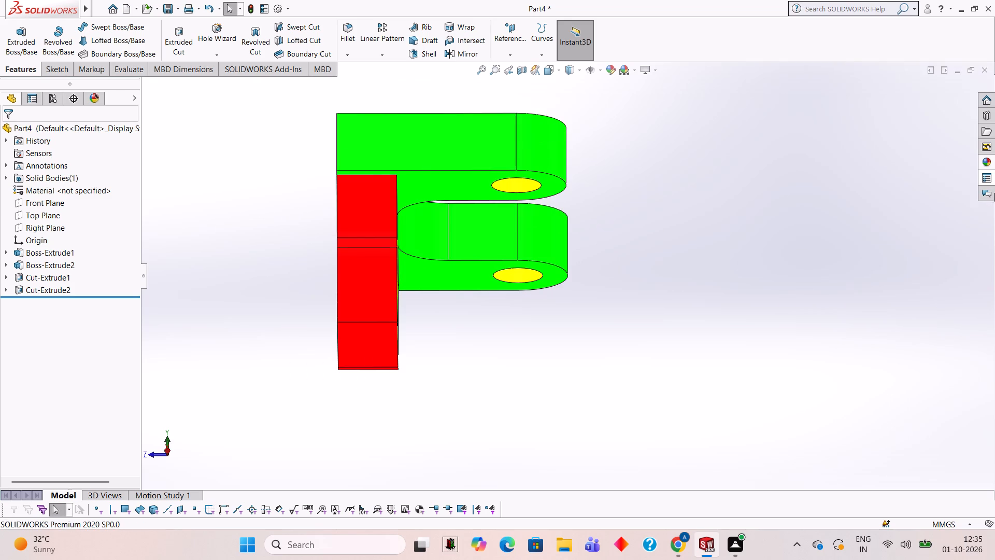
left_click(992, 171)
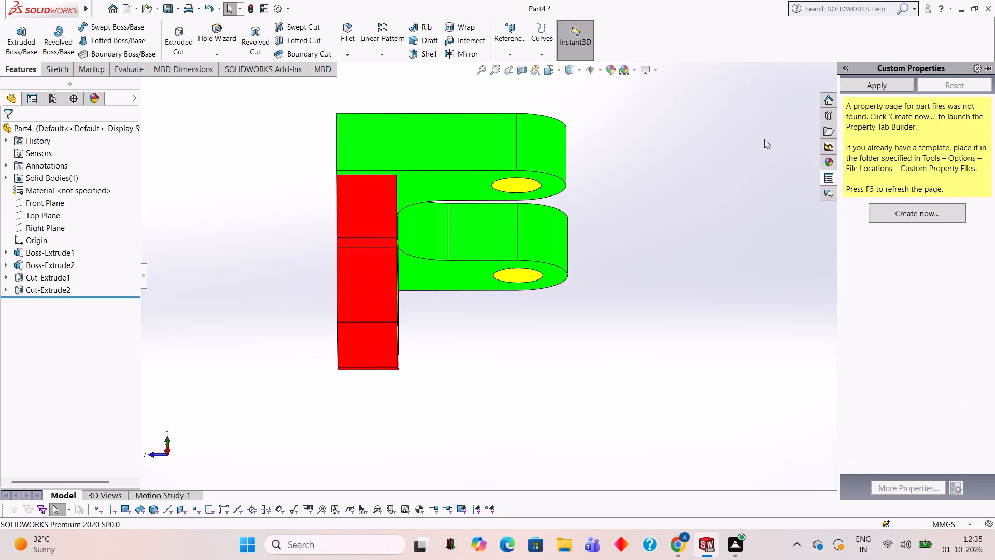
left_click(736, 185)
left_click(982, 163)
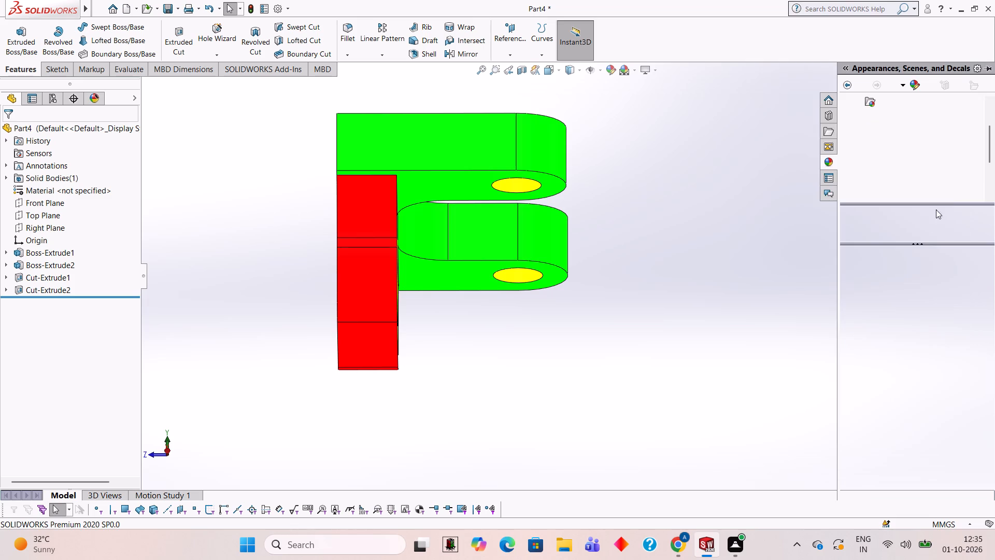
left_click_drag(882, 282, 404, 141)
left_click(404, 141)
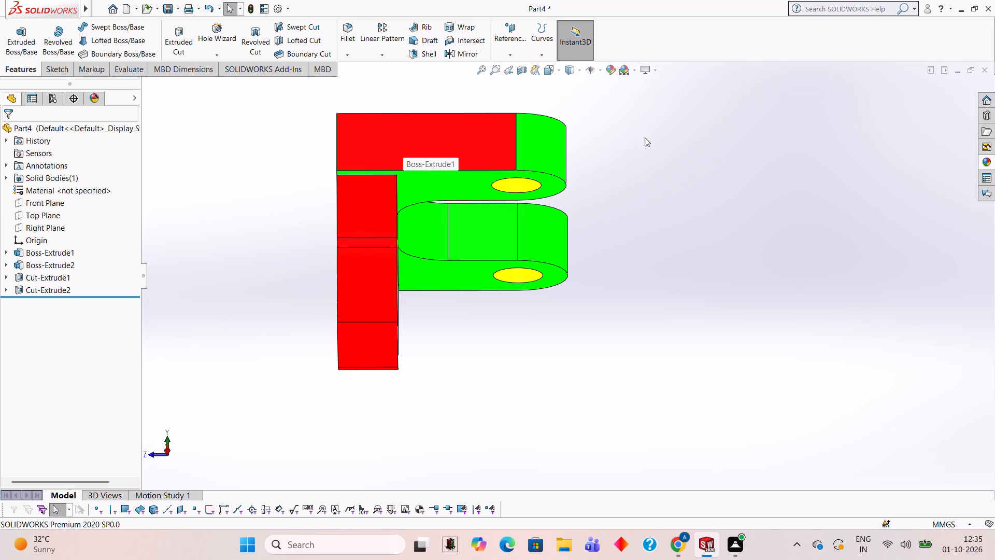
Apply the Red LED appearance to the whole Boss-Extrude2 feature, covering the round arm ends and the inner arm faces.
middle_click_drag(669, 136, 628, 141)
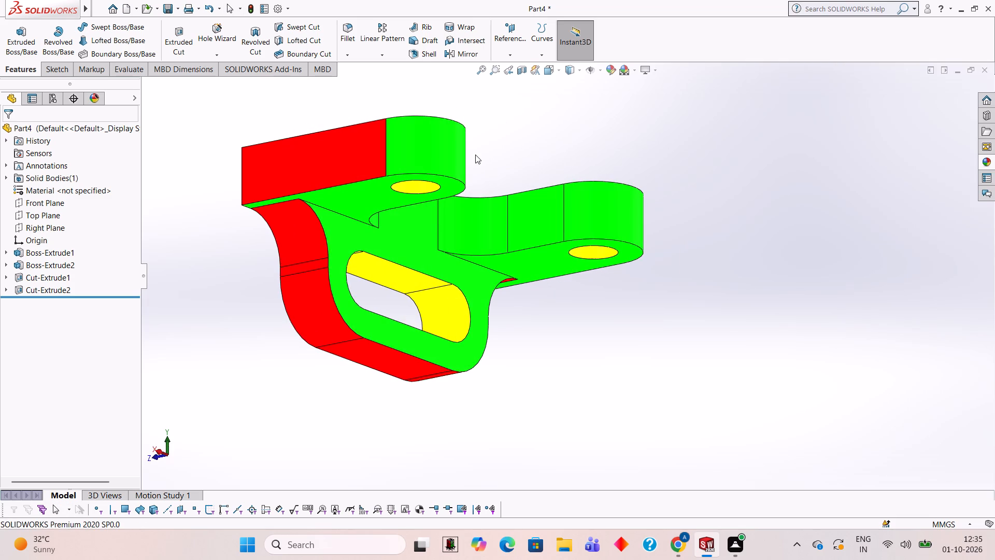
scroll(468, 157, "down", 1)
middle_click_drag(477, 157, 425, 176)
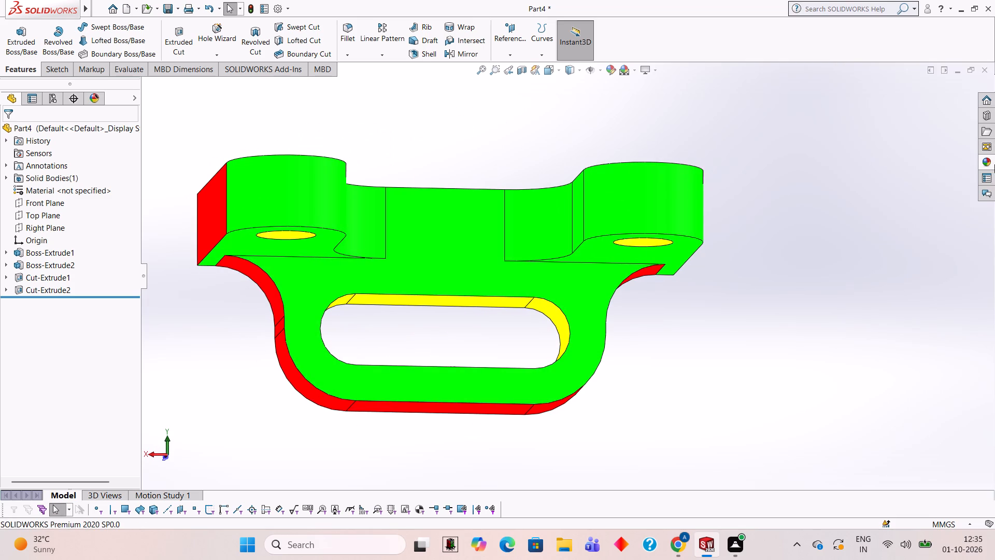
left_click(990, 163)
left_click_drag(895, 264, 306, 159)
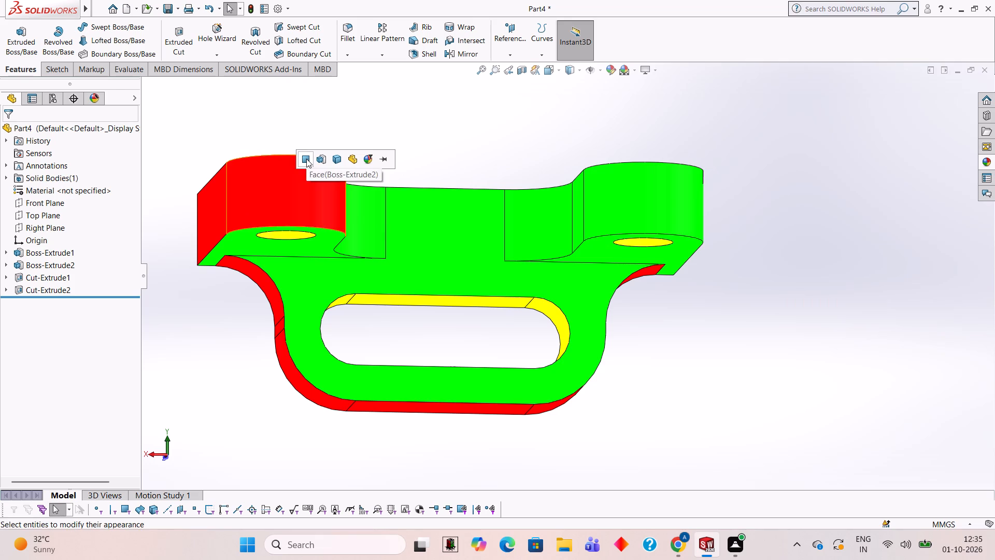
scroll(364, 171, "down", 1)
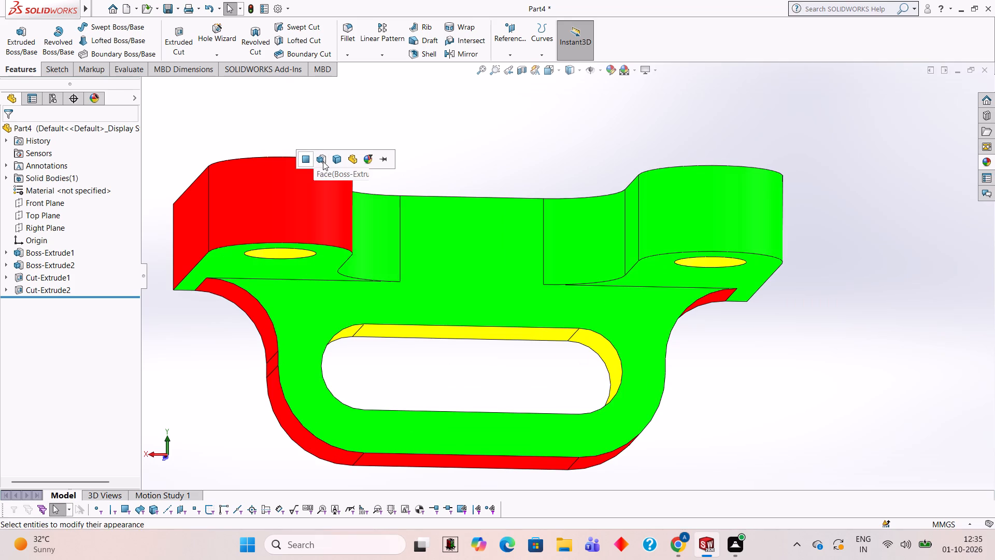
left_click(323, 161)
Apply the Red LED appearance to the long flat outer side face of the opposite arm, still green.
middle_click_drag(459, 199, 428, 225)
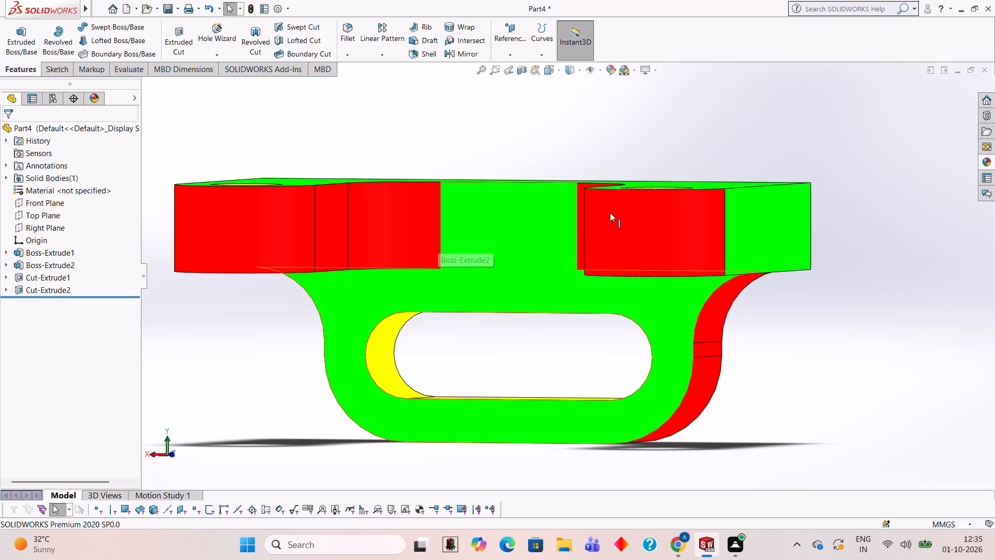
middle_click_drag(893, 223, 860, 225)
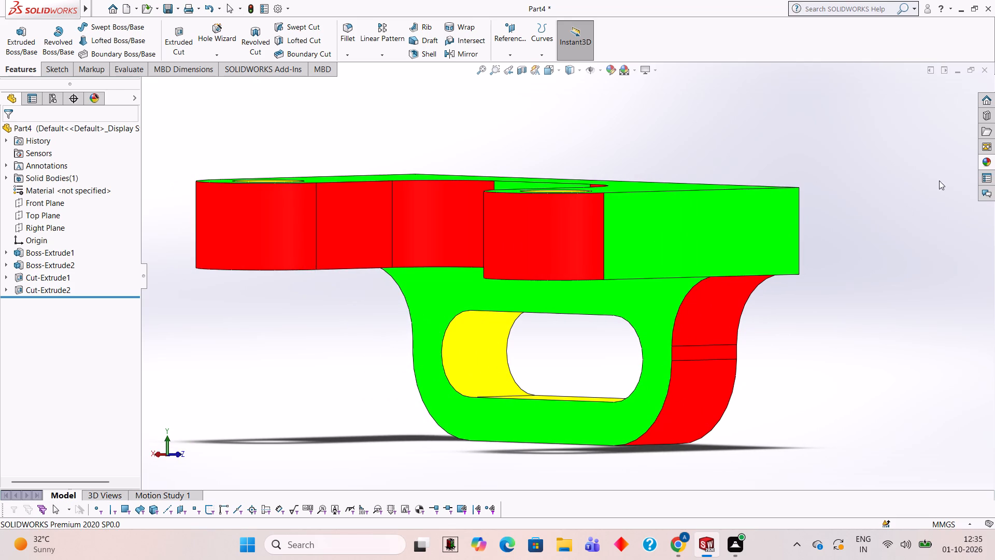
left_click(989, 158)
left_click_drag(887, 292, 698, 258)
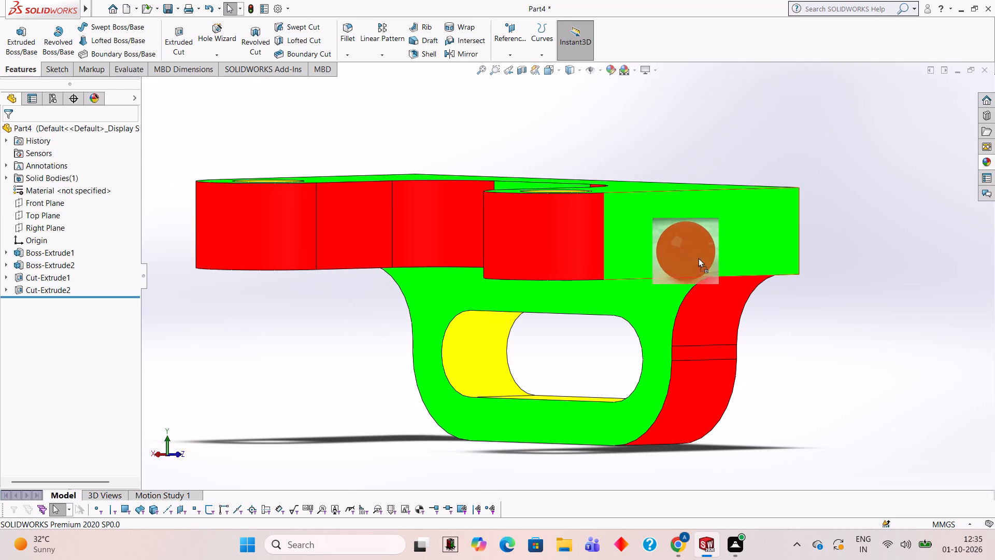
left_click_drag(698, 258, 698, 255)
left_click(687, 255)
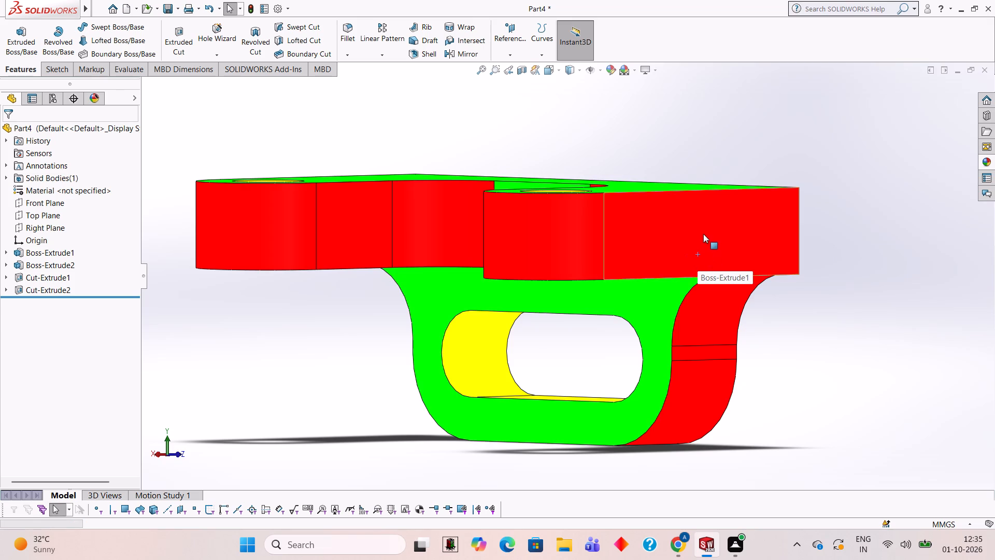
Examine the coloured bracket from several angles, checking the arms, holes, slot and edge faces.
middle_click_drag(698, 232, 743, 242)
middle_click_drag(742, 242, 756, 250)
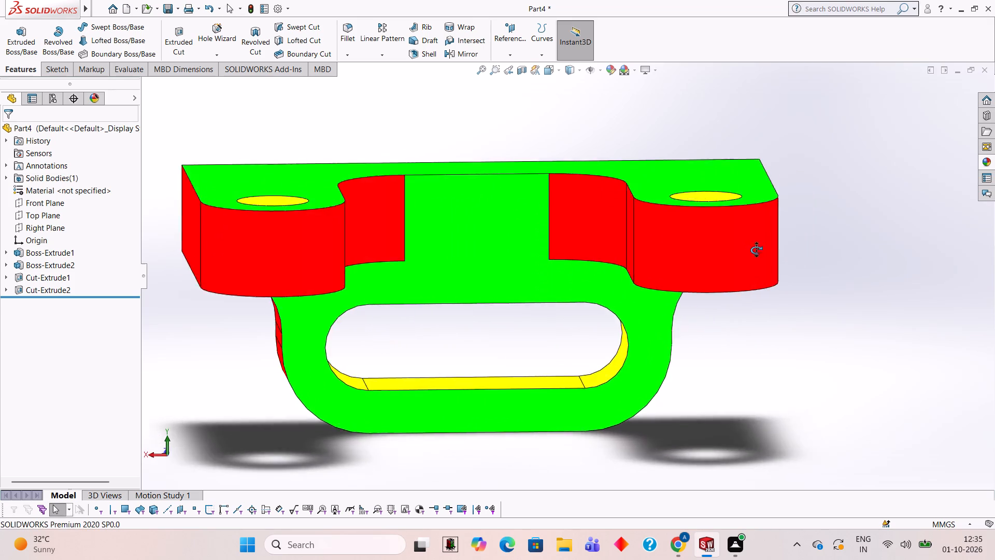
middle_click_drag(756, 250, 755, 180)
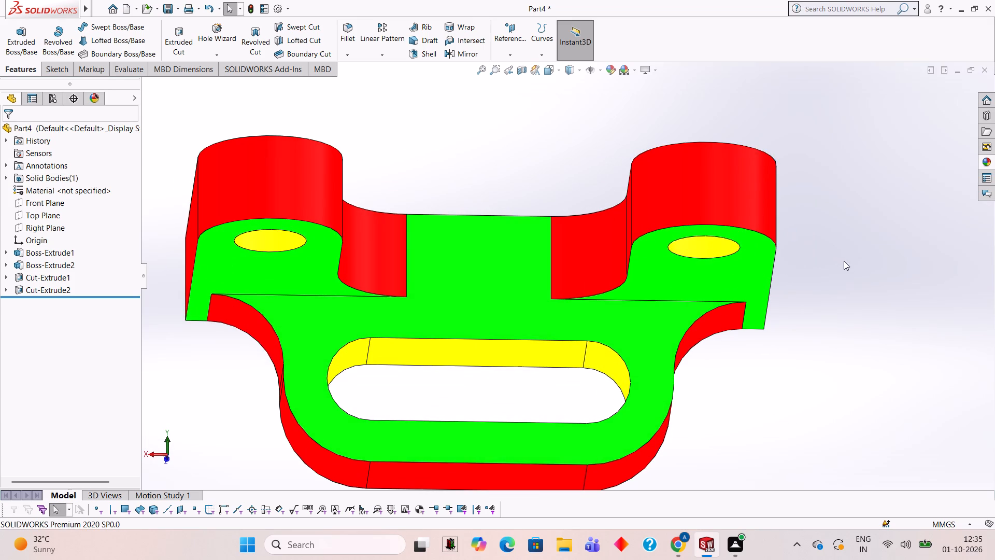
scroll(837, 262, "up", 1)
middle_click_drag(805, 262, 775, 249)
middle_click(775, 249)
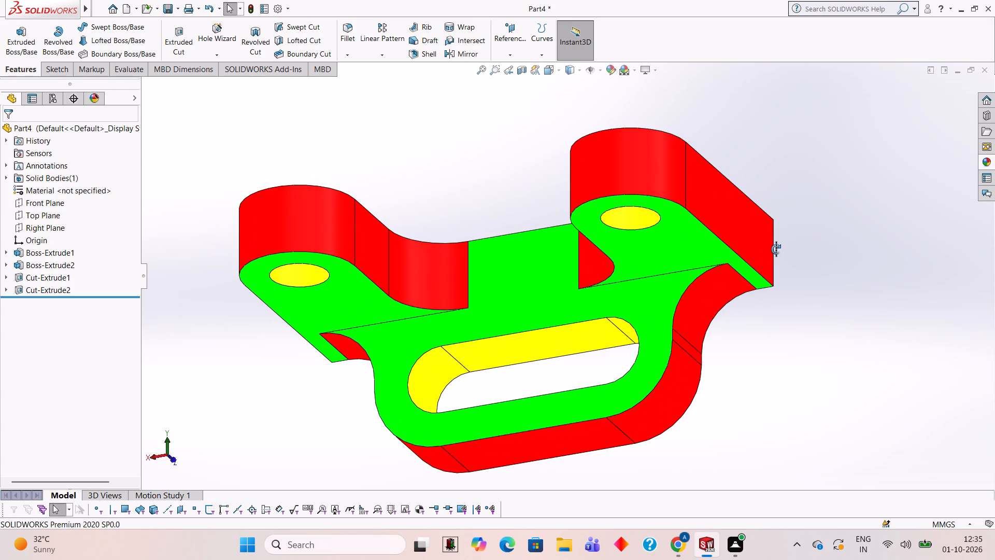
middle_click_drag(731, 169, 754, 297)
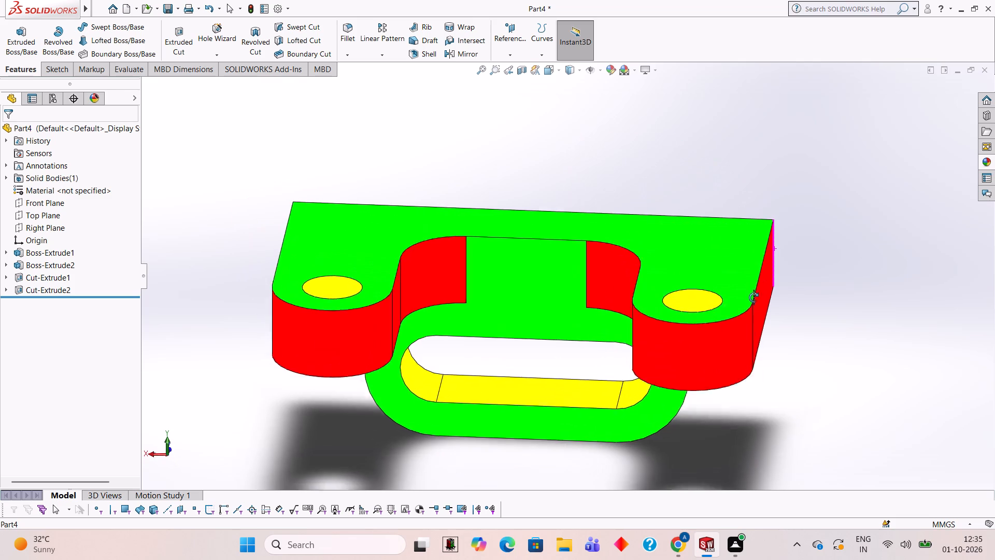
middle_click_drag(754, 297, 754, 300)
middle_click_drag(754, 300, 753, 243)
scroll(750, 250, "up", 2)
middle_click_drag(750, 346, 738, 287)
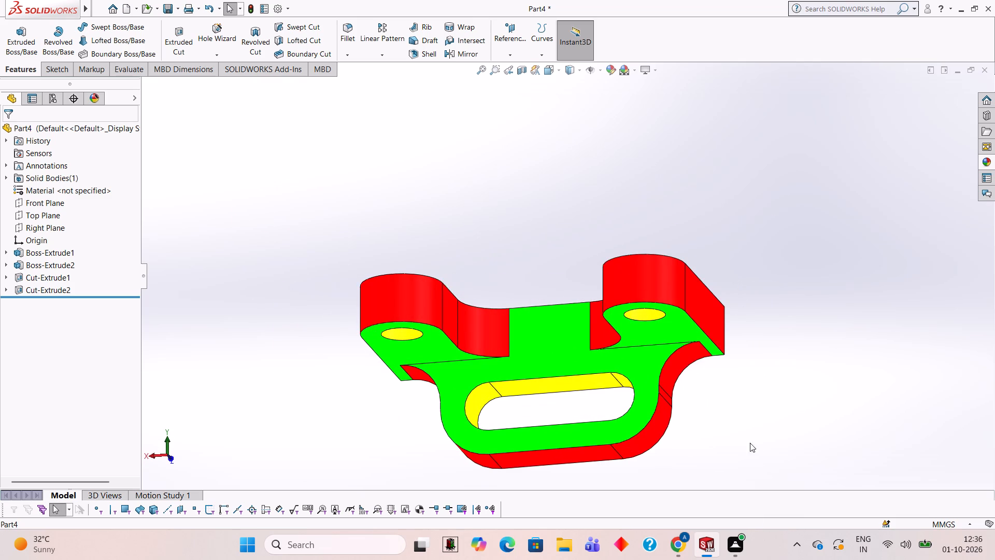
scroll(752, 369, "up", 1)
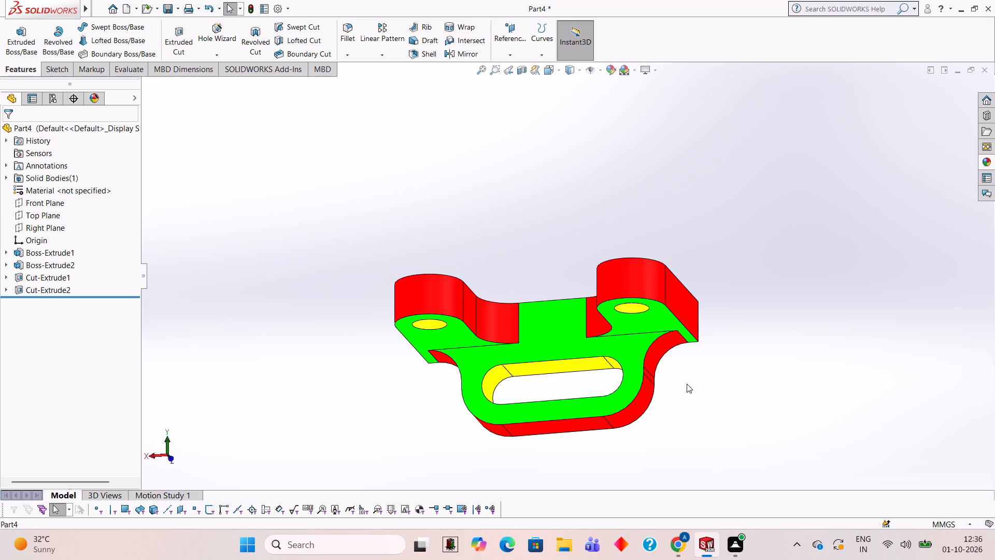
scroll(701, 396, "up", 1)
middle_click_drag(704, 396, 749, 316)
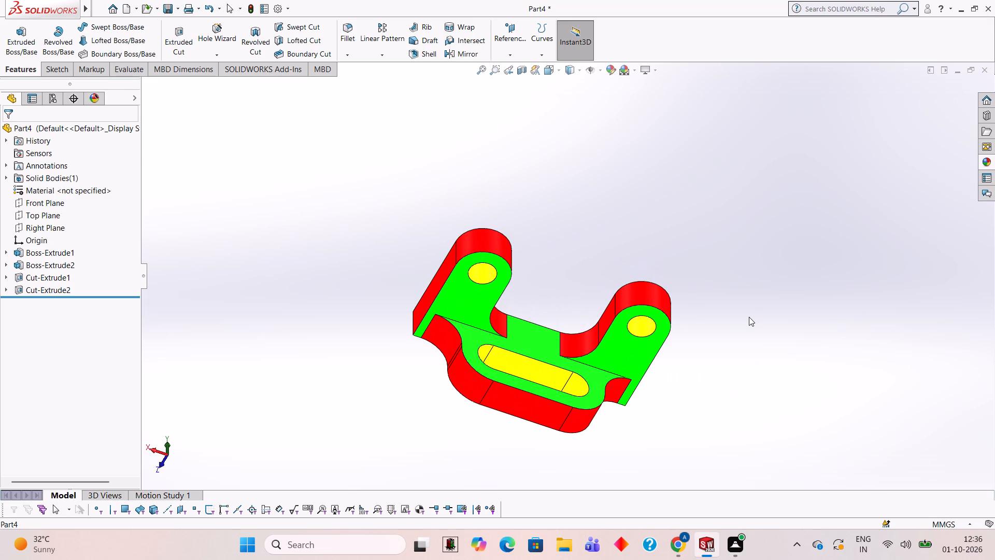
scroll(748, 343, "up", 1)
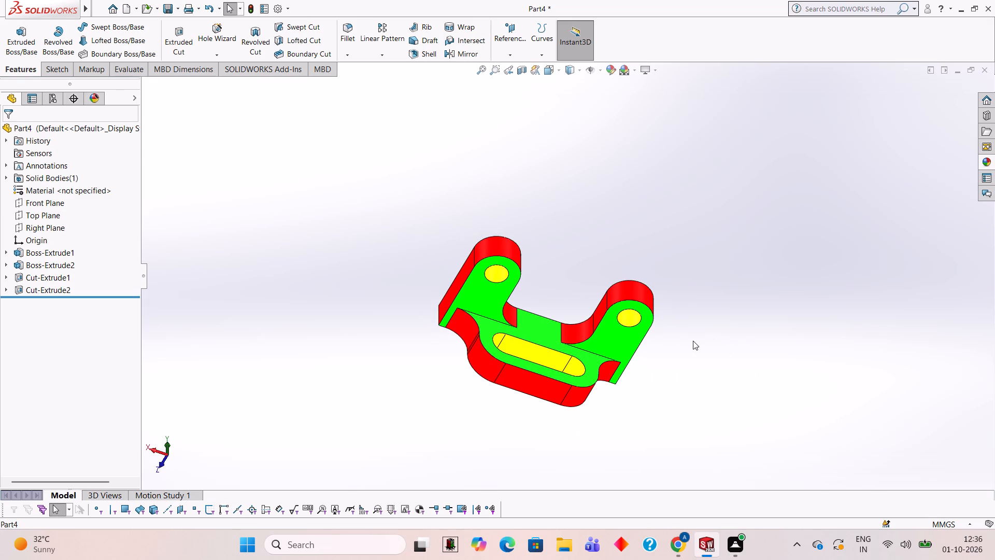
scroll(668, 359, "down", 1)
middle_click_drag(592, 224, 601, 227)
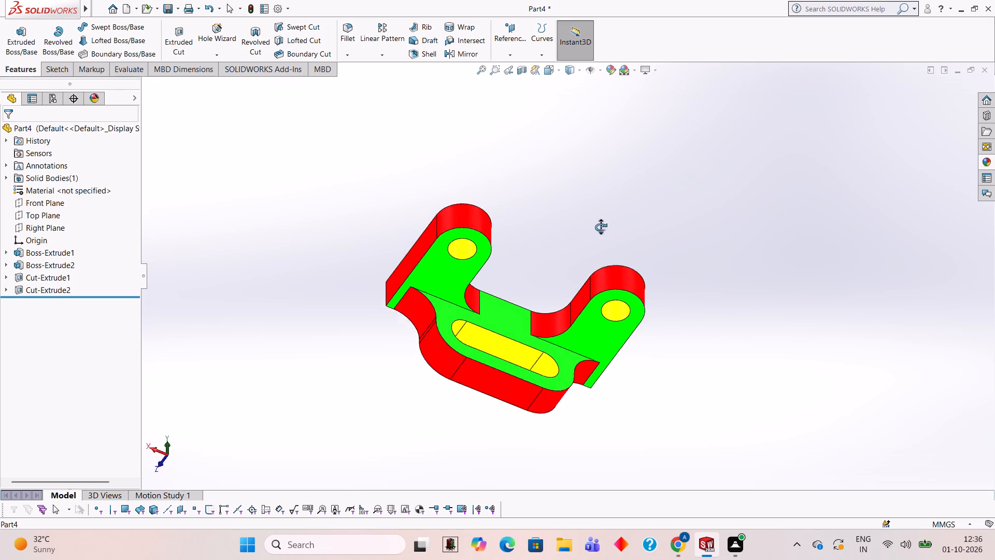
middle_click_drag(601, 227, 557, 398)
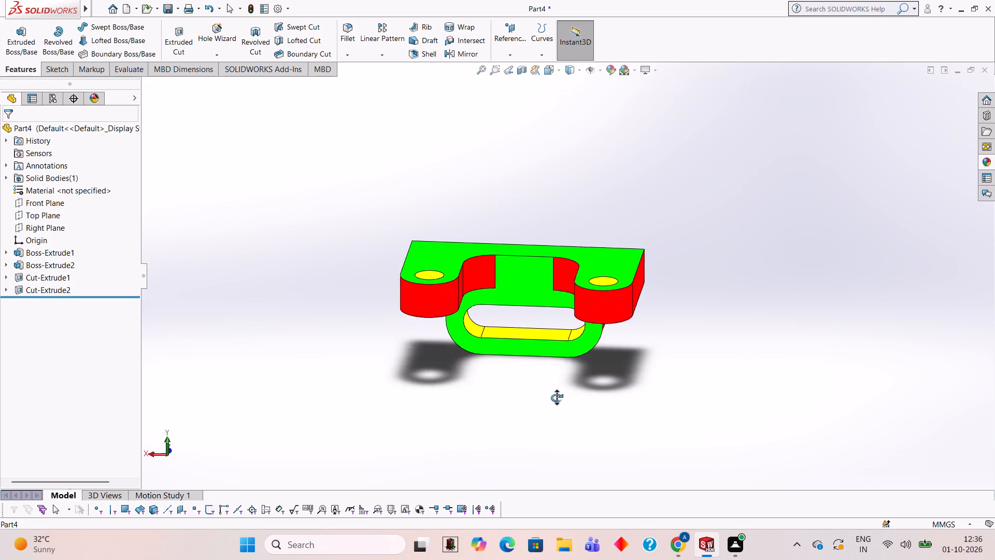
middle_click_drag(557, 398, 561, 277)
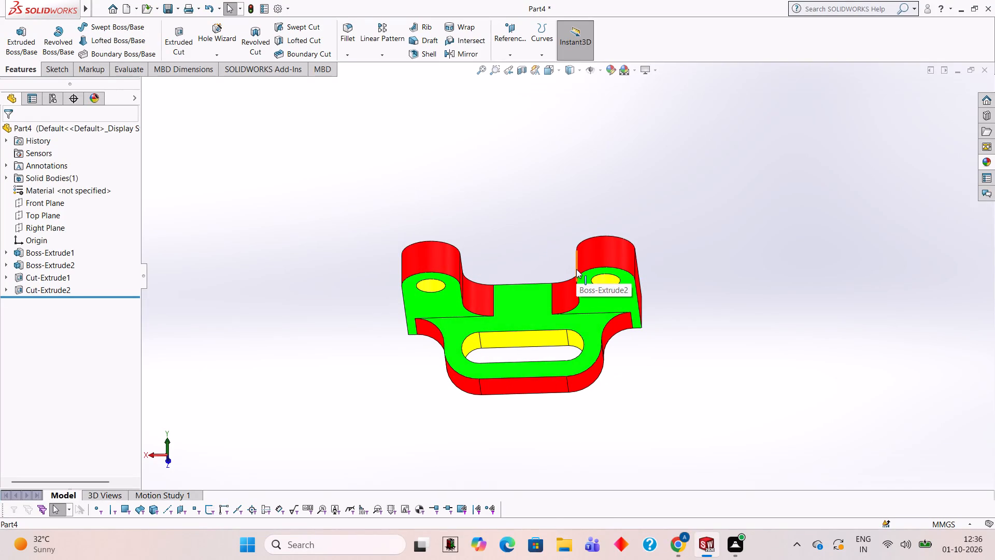
middle_click_drag(659, 373, 661, 331)
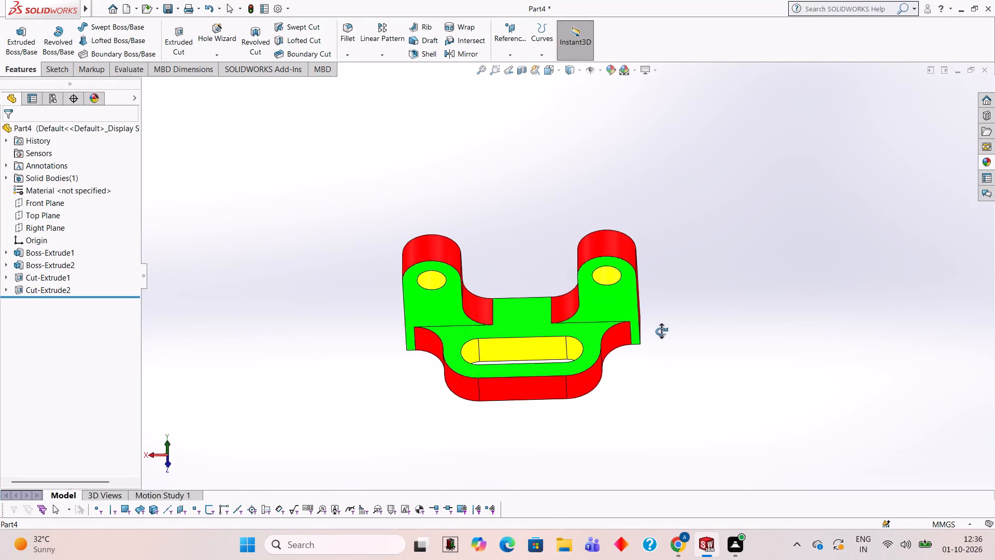
middle_click_drag(661, 331, 663, 323)
middle_click_drag(543, 409, 541, 375)
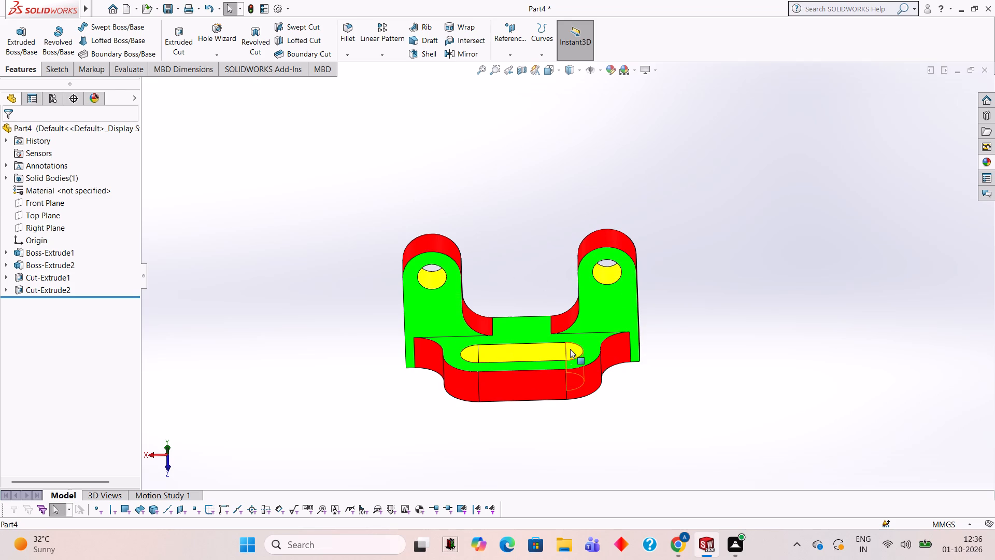
scroll(666, 328, "up", 2)
scroll(569, 263, "down", 2)
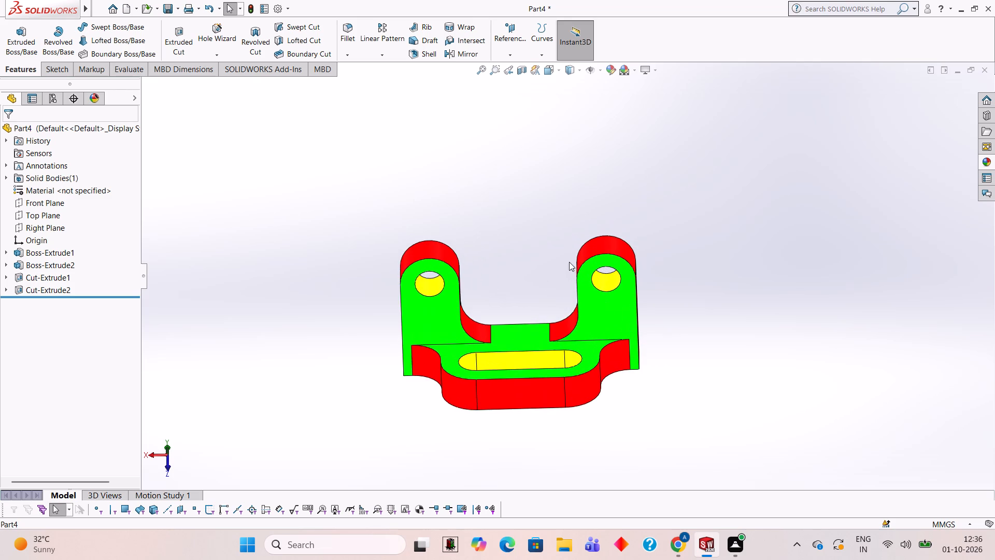
middle_click_drag(652, 392, 658, 429)
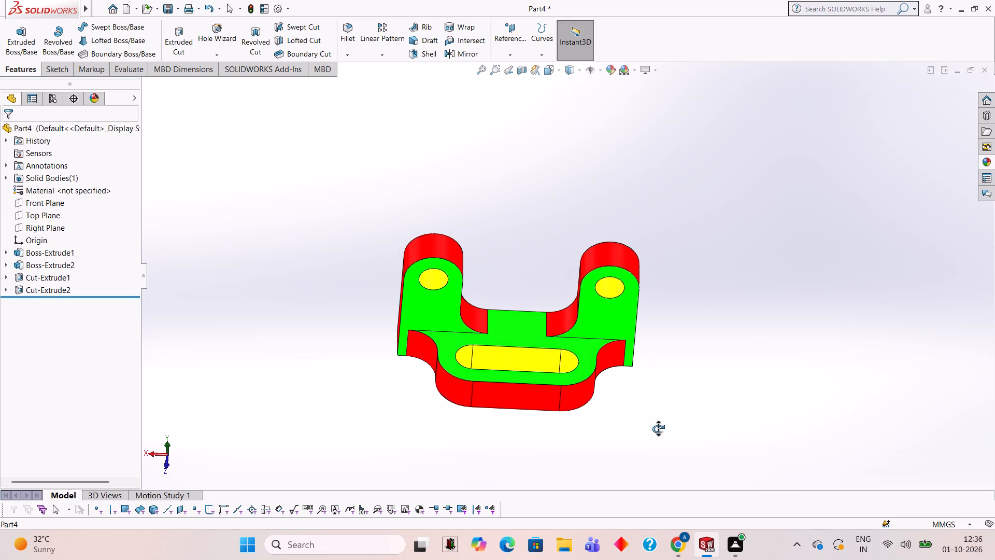
middle_click_drag(658, 429, 658, 430)
scroll(518, 276, "down", 1)
middle_click_drag(518, 276, 520, 325)
scroll(520, 326, "down", 2)
scroll(520, 326, "up", 2)
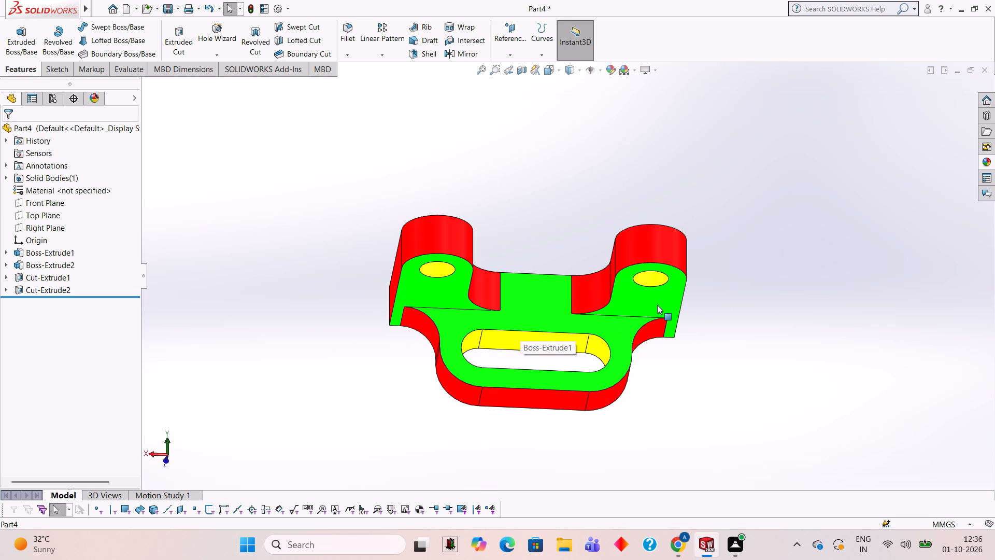
Apply the Blue LED appearance to the slotted base's flat face on the arm side, including the area between the arms.
left_click(988, 164)
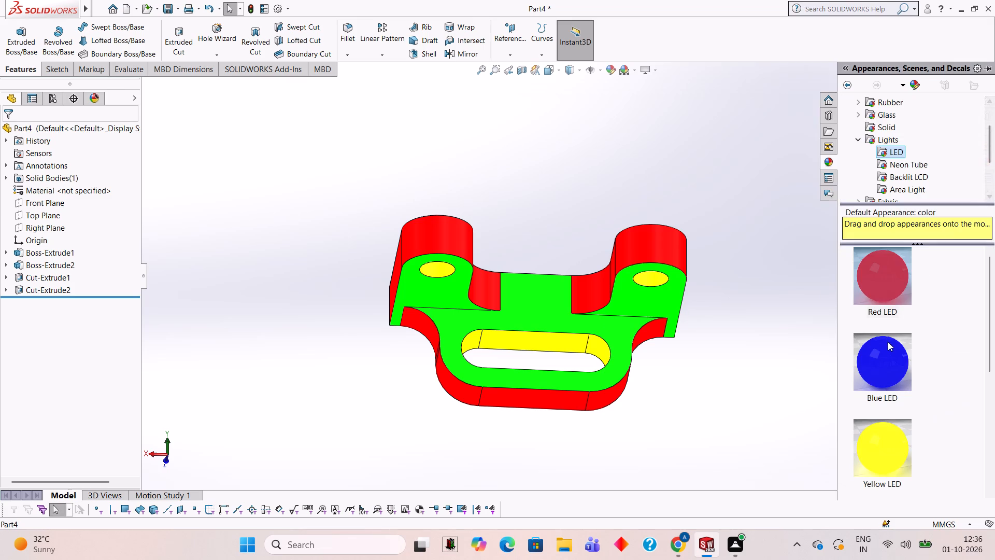
left_click_drag(880, 352, 535, 300)
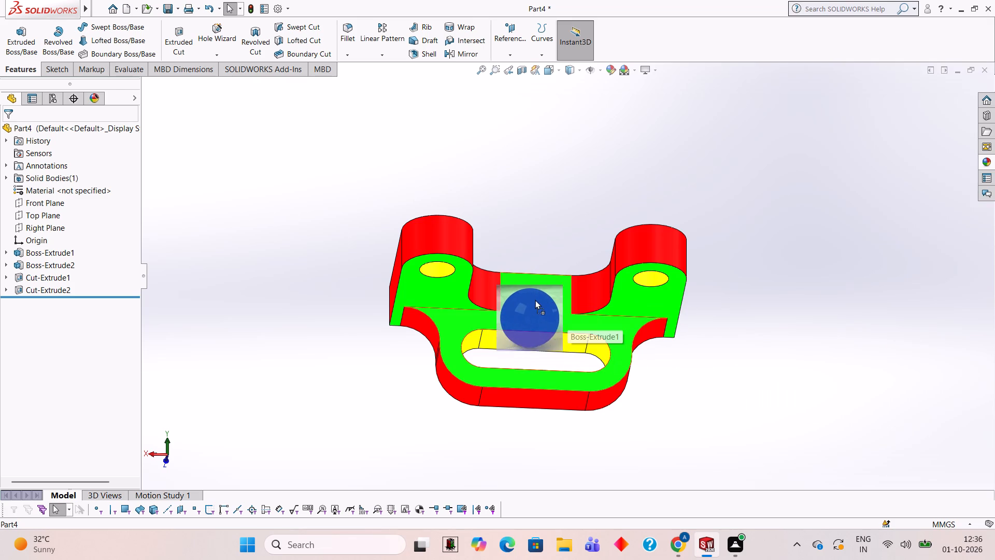
left_click_drag(535, 300, 538, 283)
left_click(538, 283)
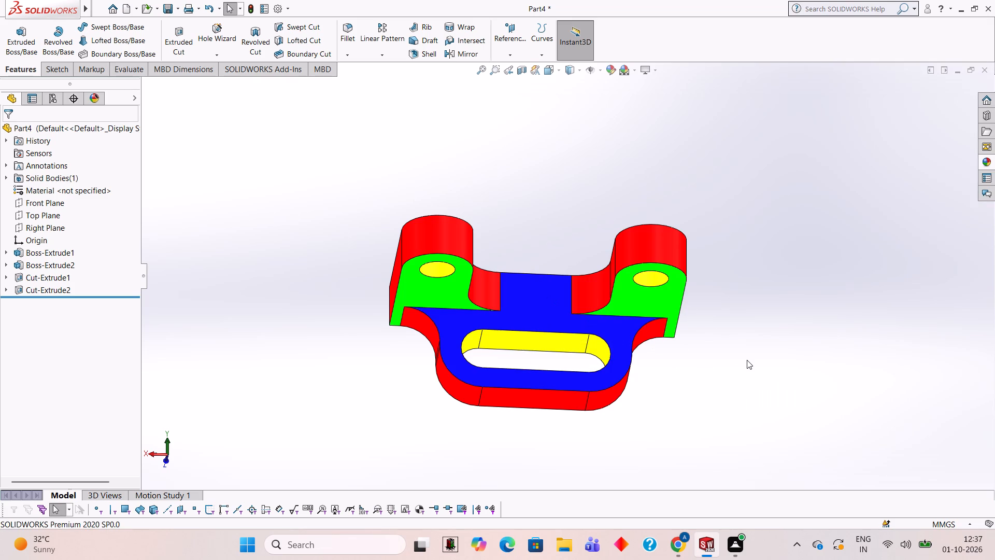
Examine the recoloured bracket from the arm side, underside, both ends and back of the slotted base.
middle_click_drag(703, 403, 700, 336)
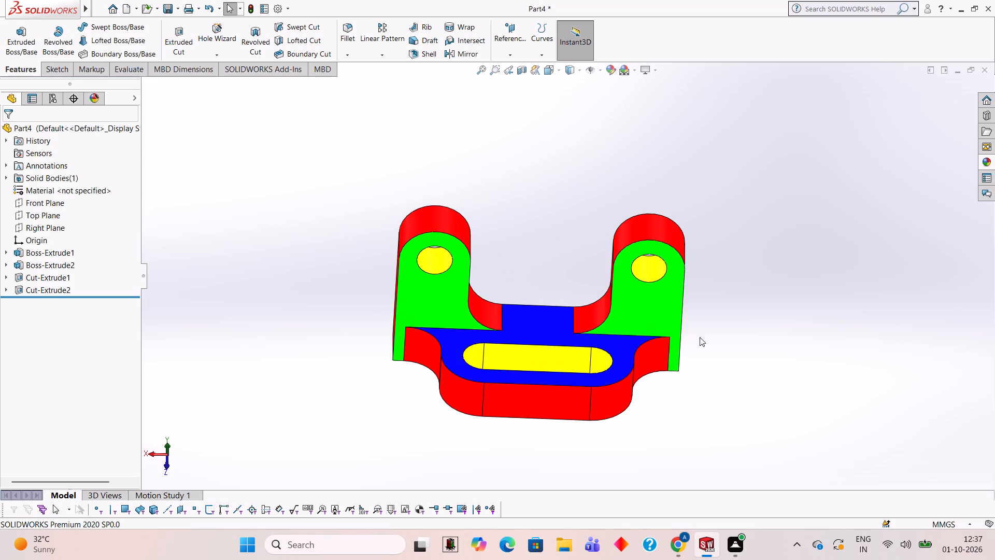
scroll(700, 337, "up", 1)
middle_click_drag(684, 414, 679, 373)
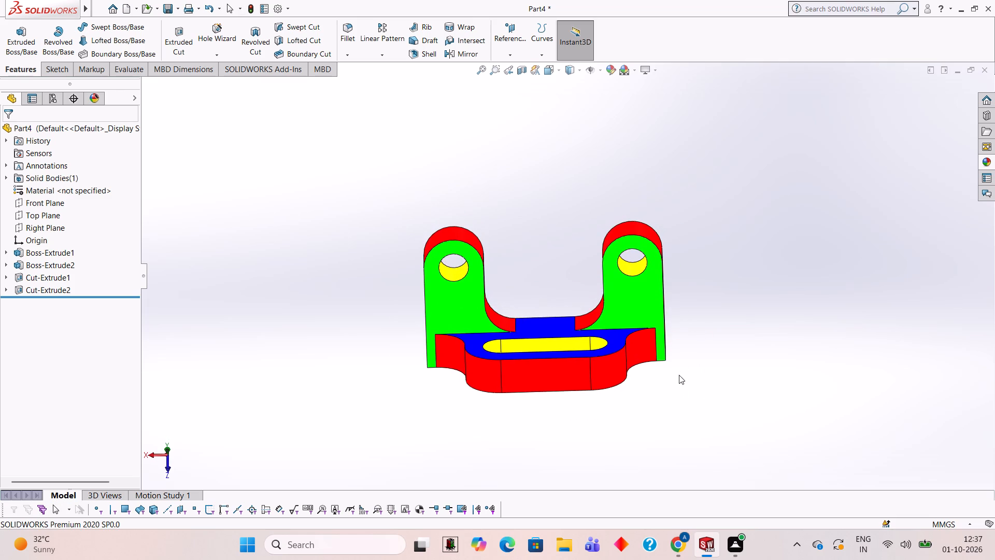
middle_click_drag(674, 406, 678, 357)
middle_click(685, 378)
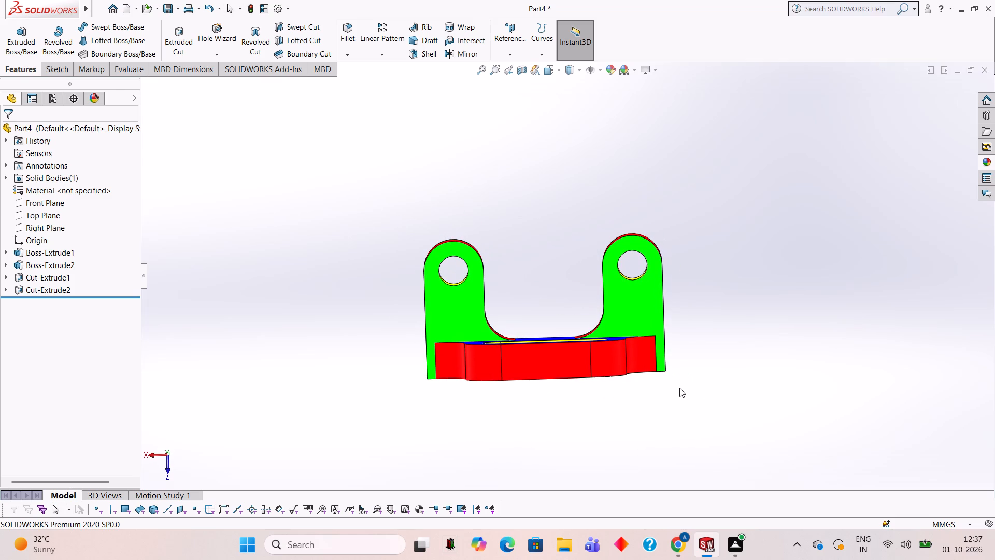
middle_click(679, 384)
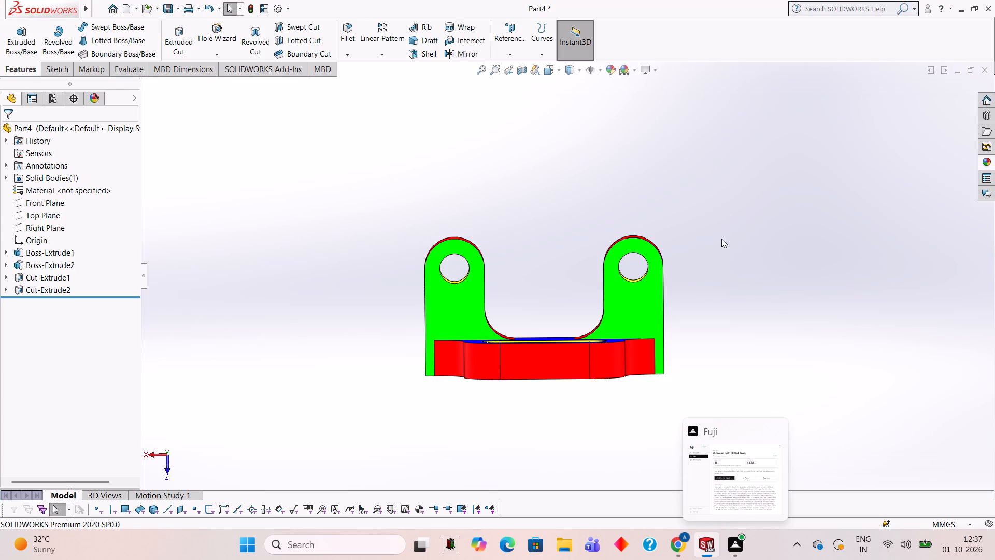
middle_click_drag(720, 215, 728, 312)
middle_click_drag(680, 199, 748, 337)
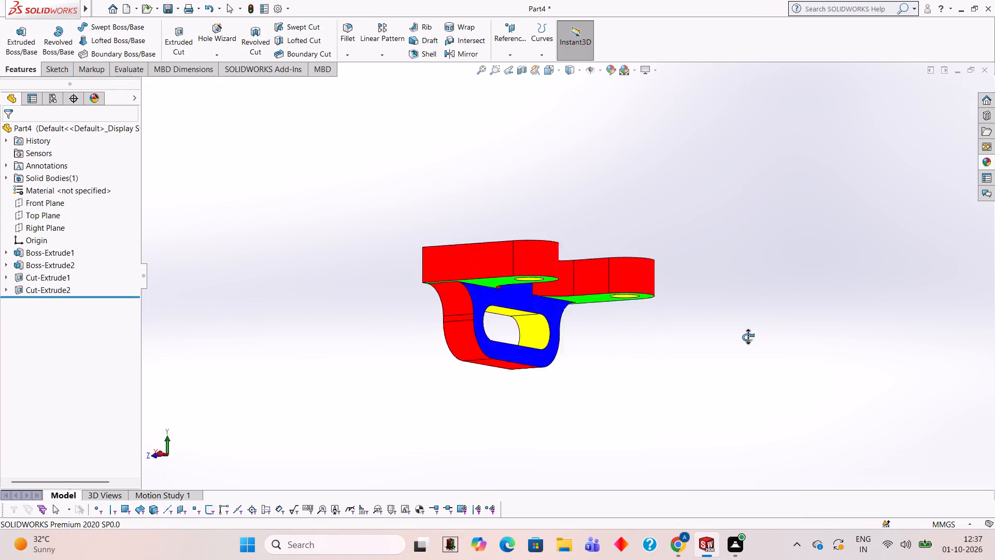
middle_click_drag(748, 337, 932, 320)
middle_click_drag(721, 312, 862, 313)
middle_click_drag(687, 346, 736, 250)
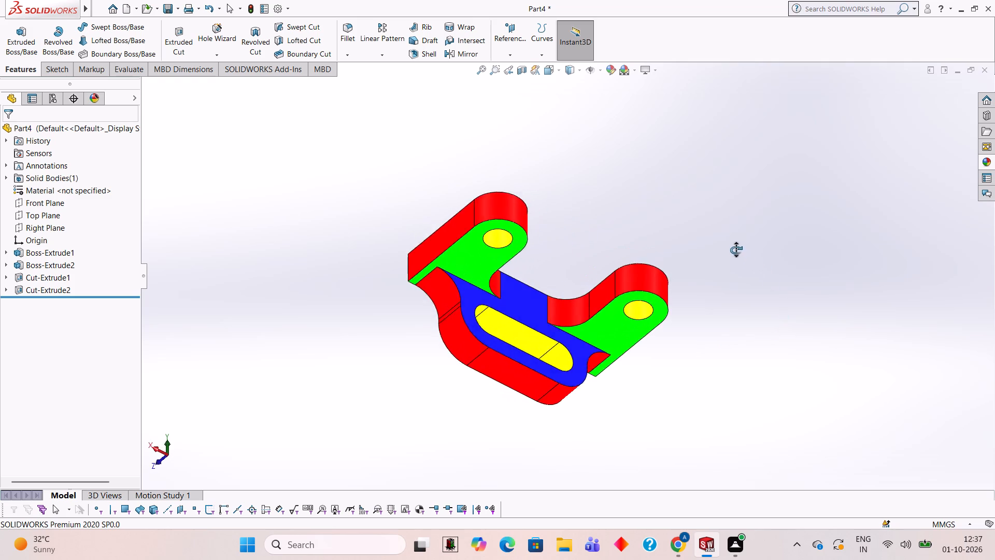
middle_click_drag(736, 250, 720, 244)
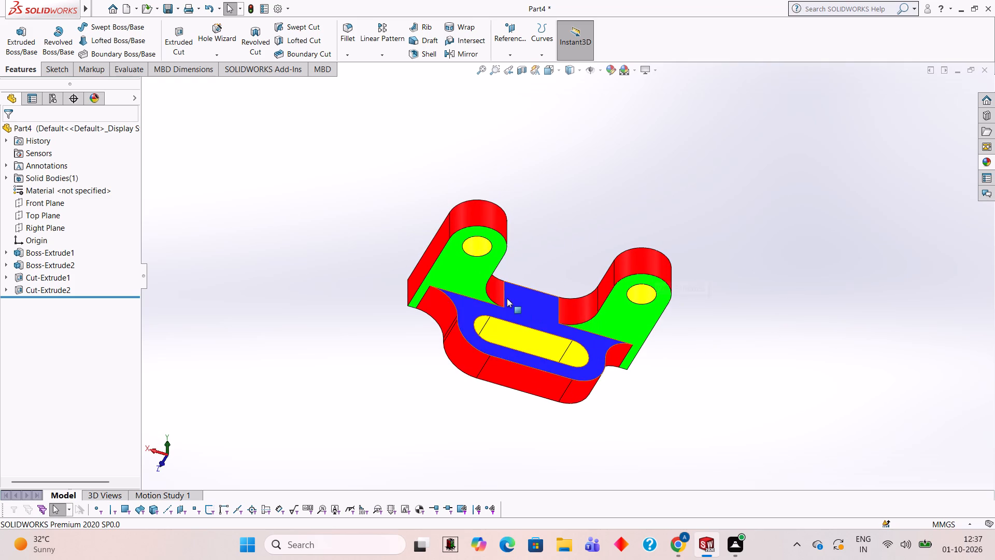
middle_click_drag(729, 235, 729, 234)
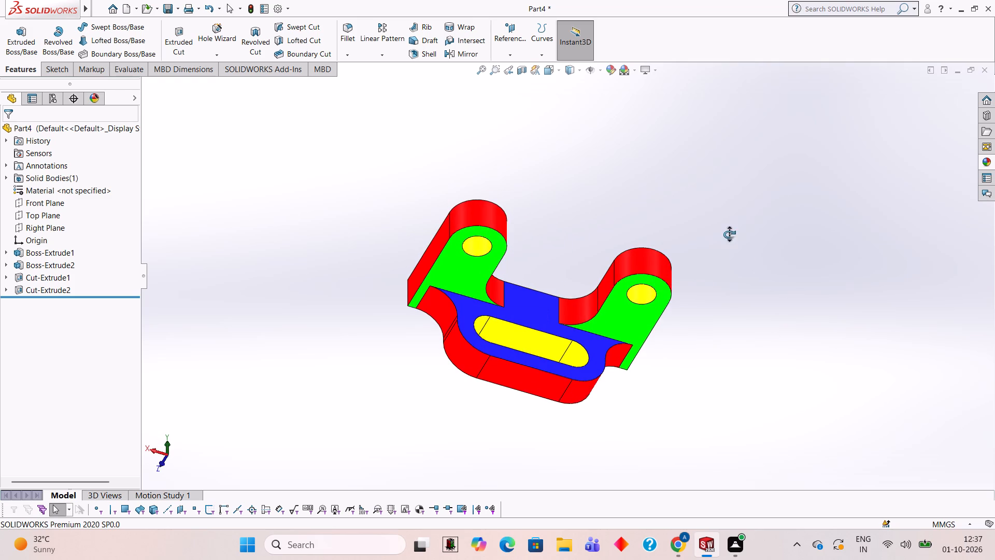
middle_click_drag(729, 234, 690, 234)
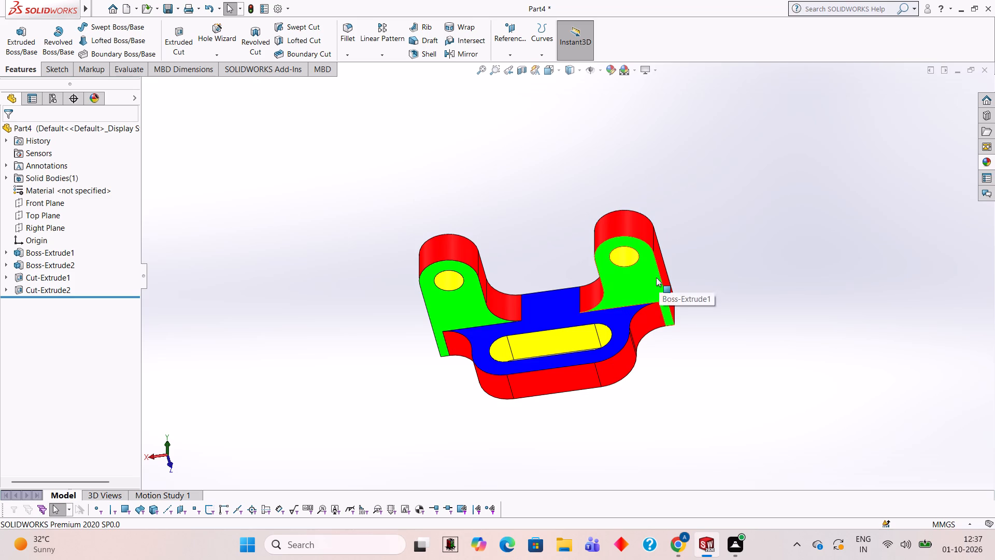
middle_click_drag(713, 271, 676, 277)
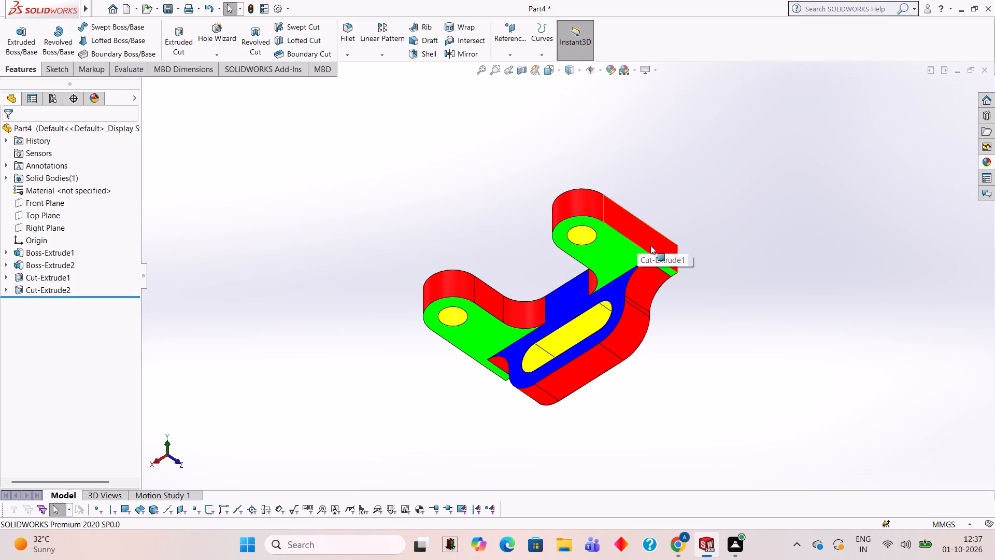
middle_click_drag(740, 293, 688, 396)
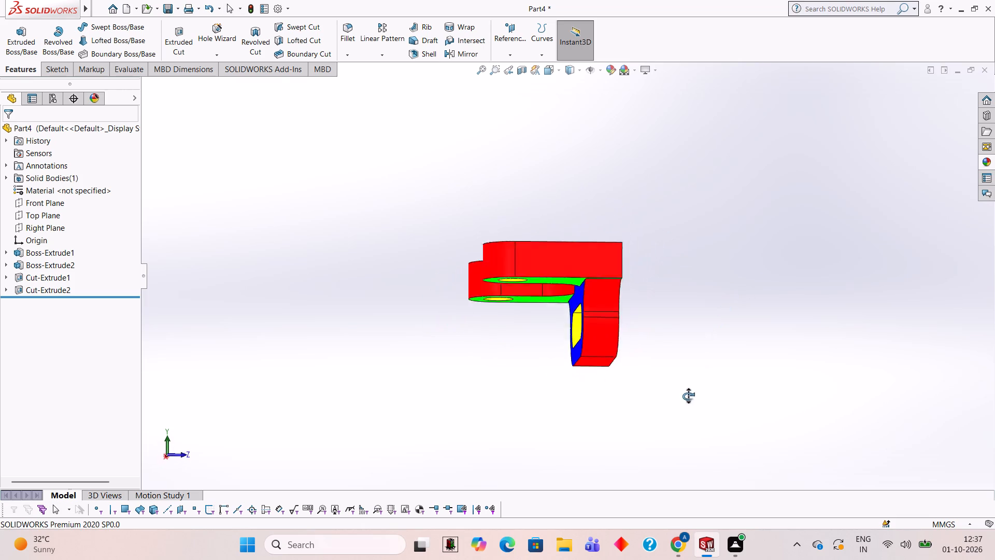
middle_click_drag(688, 396, 944, 395)
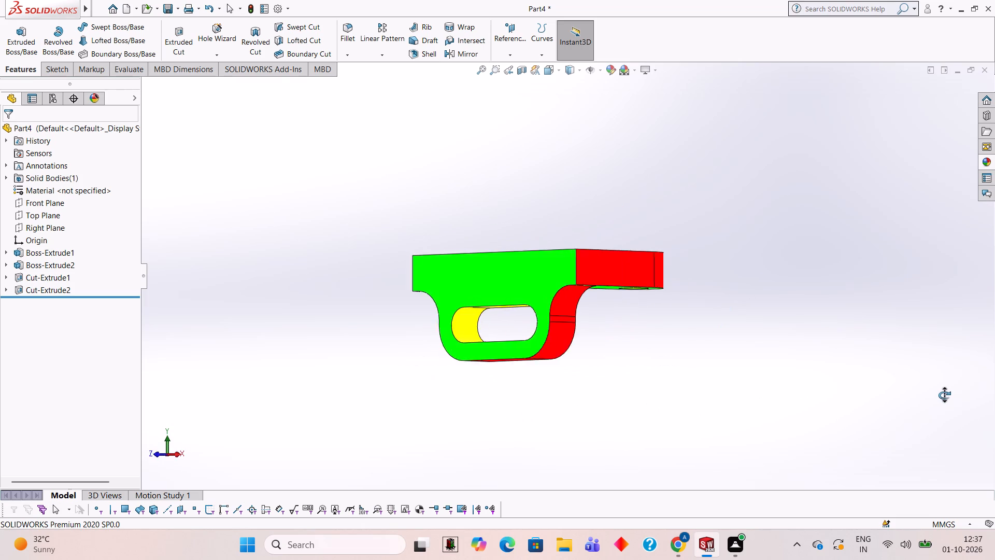
Examine the coloured bracket from the arm side, underside, top and back, checking the arms, holes, slot and edge faces.
middle_click_drag(944, 395, 550, 176)
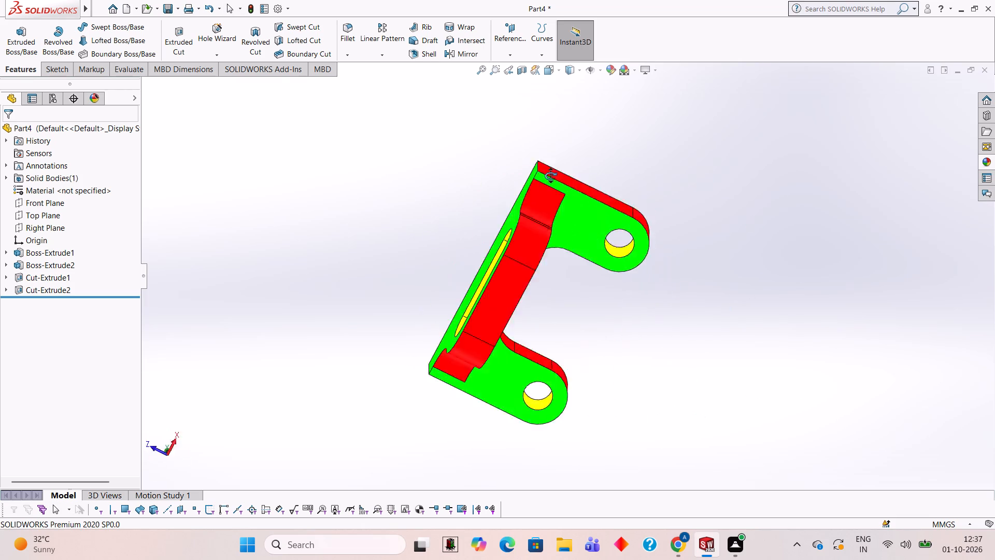
middle_click_drag(550, 176, 816, 255)
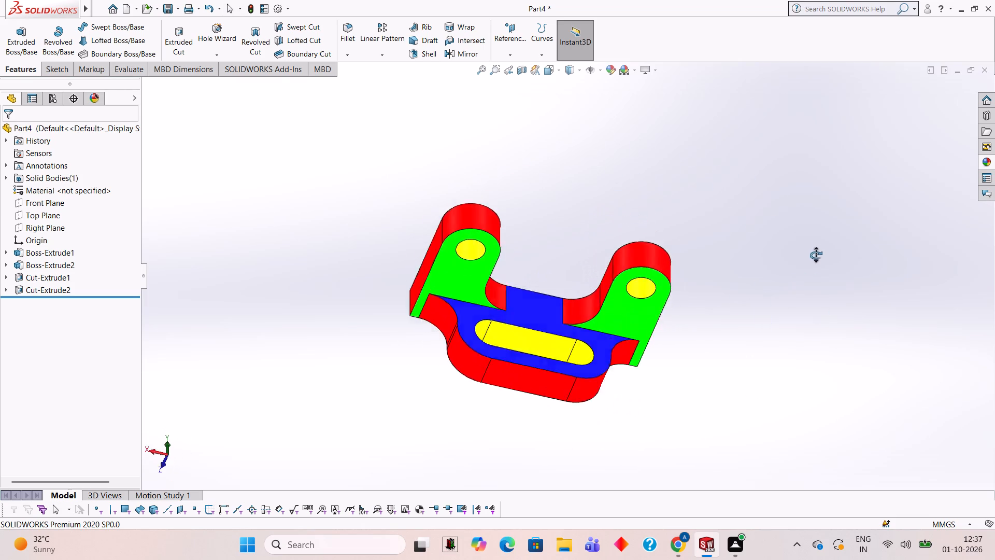
middle_click_drag(816, 255, 808, 224)
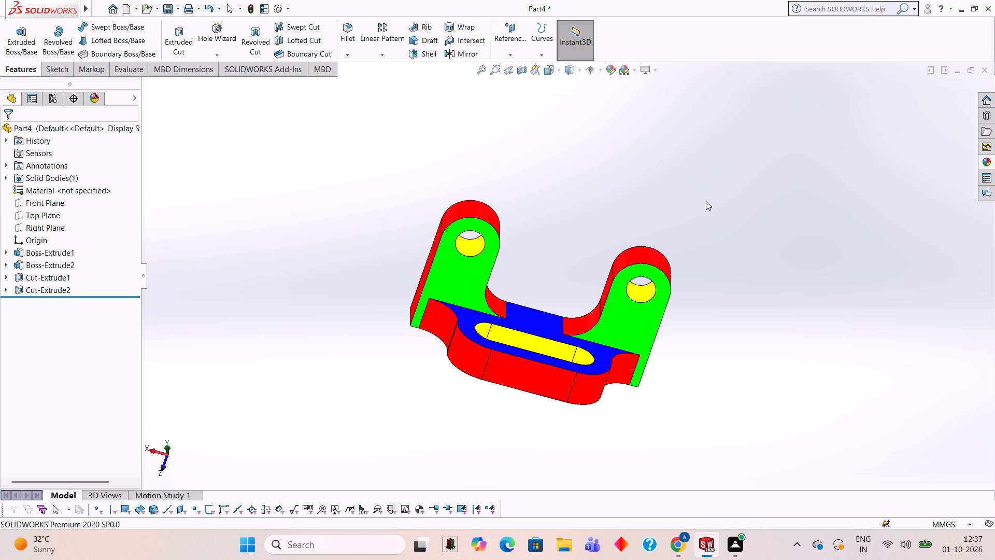
middle_click_drag(706, 201, 704, 251)
scroll(704, 251, "down", 1)
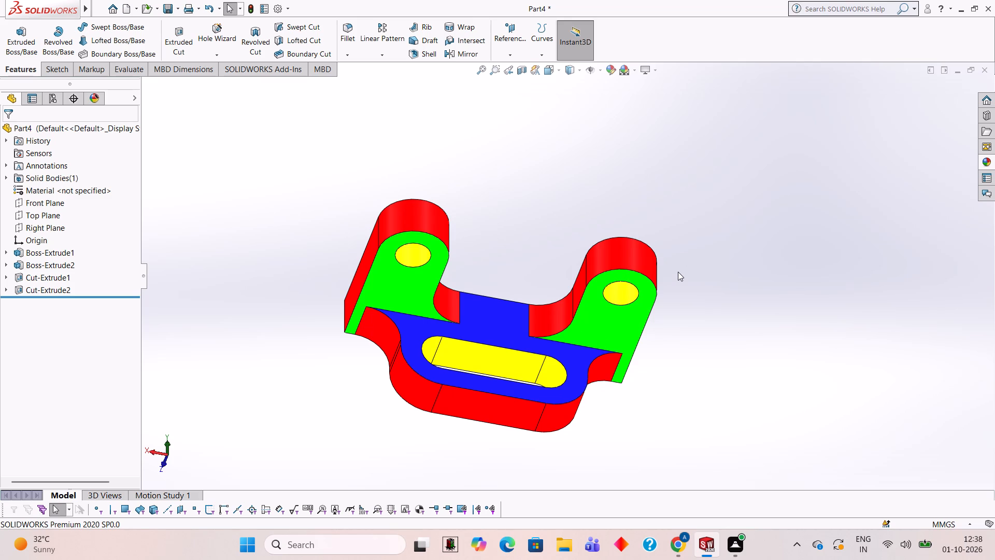
middle_click_drag(678, 272, 706, 288)
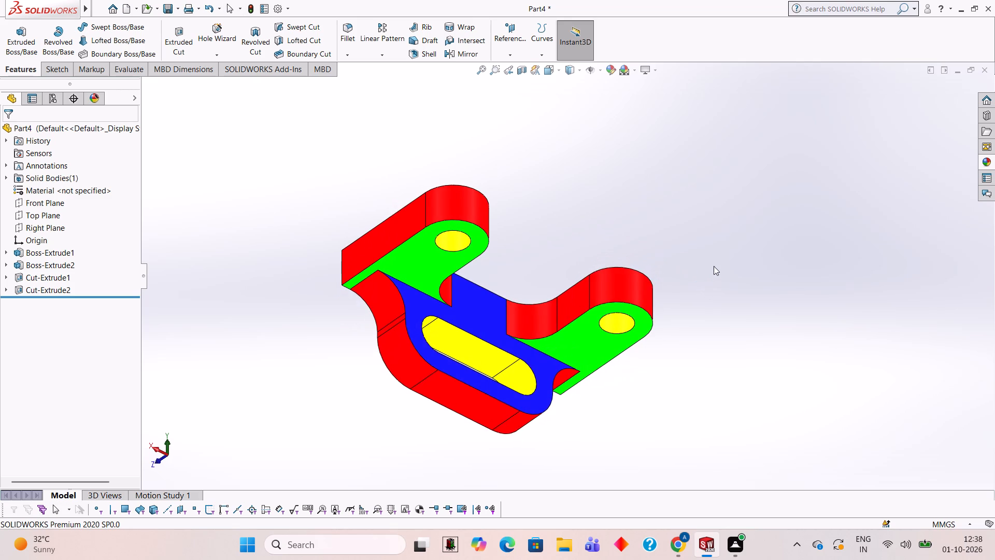
middle_click_drag(717, 248, 695, 251)
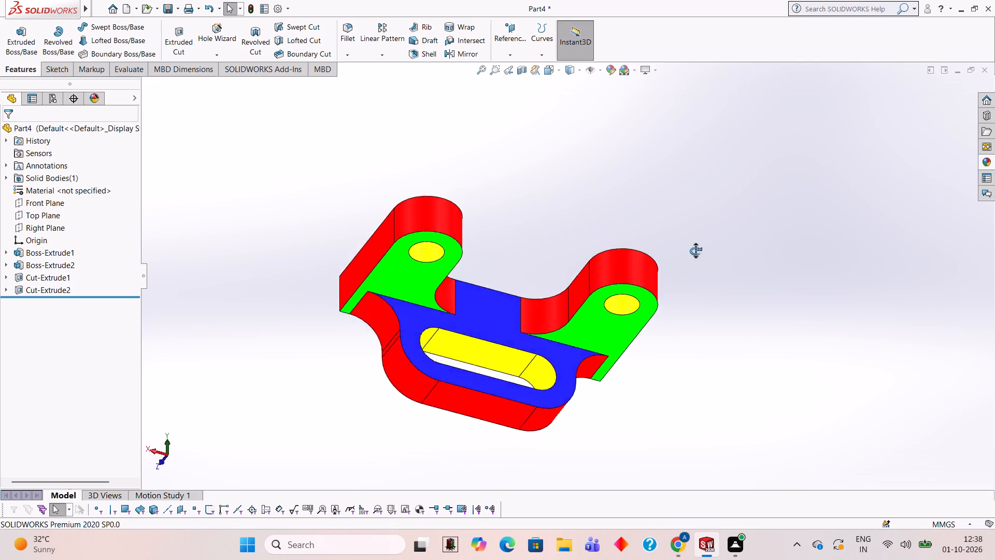
middle_click_drag(695, 251, 617, 254)
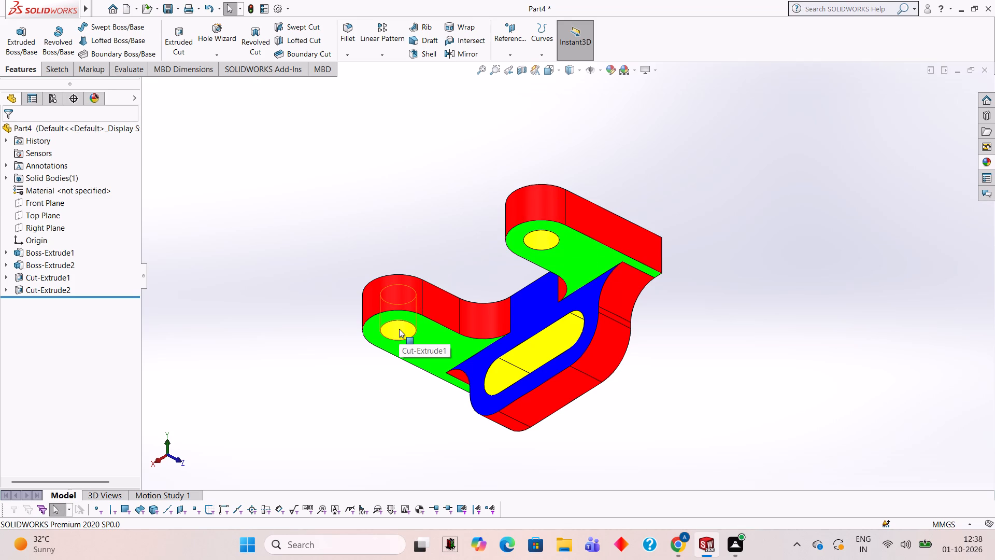
middle_click_drag(732, 156, 740, 244)
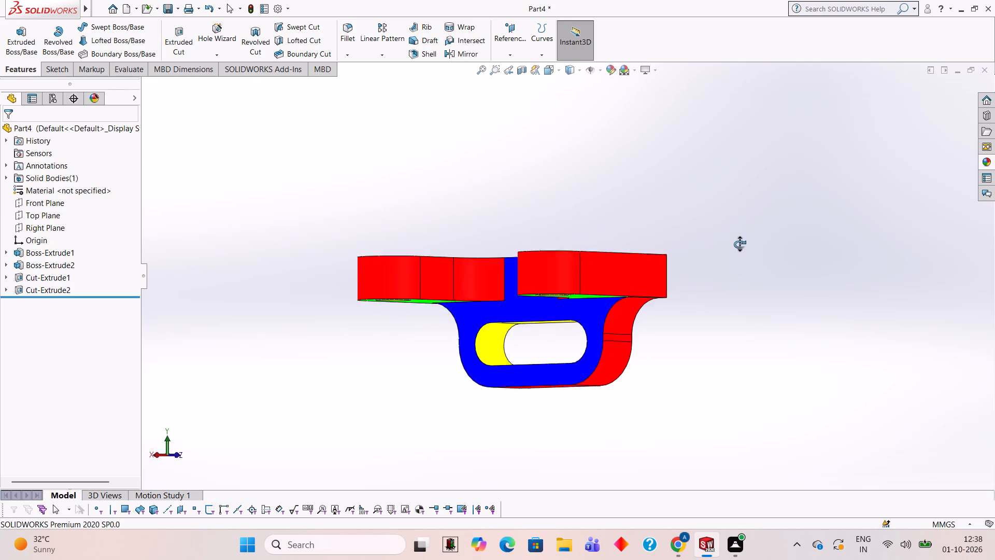
middle_click_drag(740, 244, 741, 254)
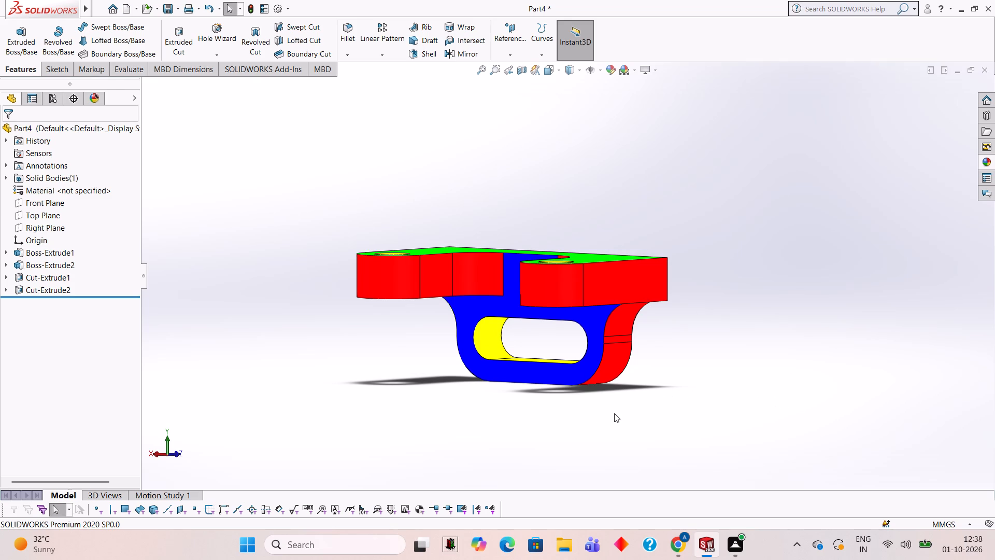
middle_click_drag(556, 439, 574, 377)
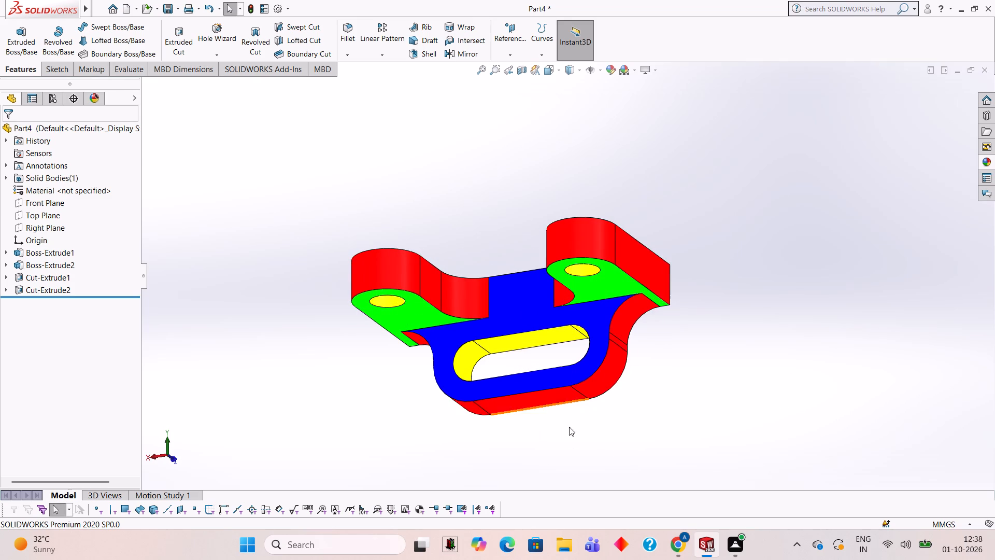
middle_click_drag(571, 442, 563, 415)
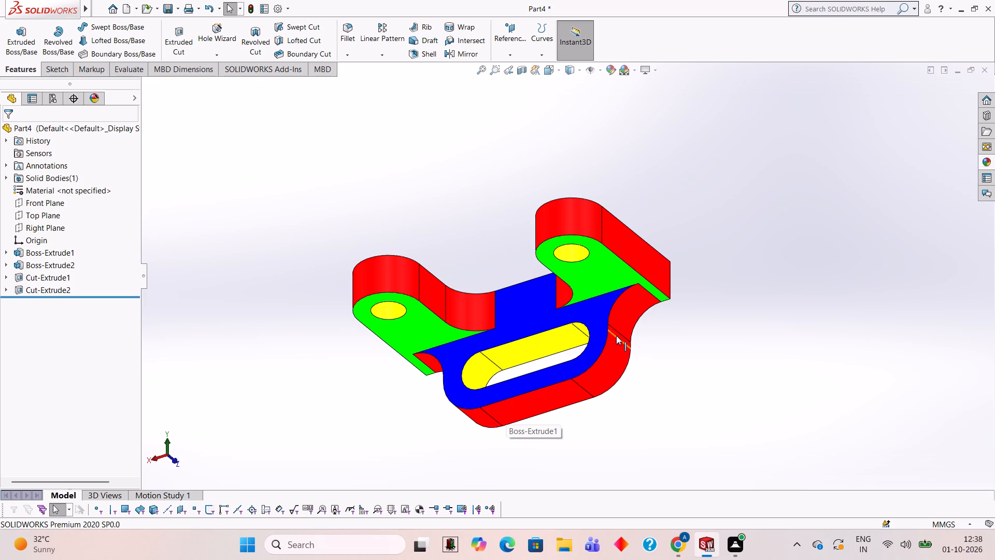
middle_click_drag(653, 326, 677, 340)
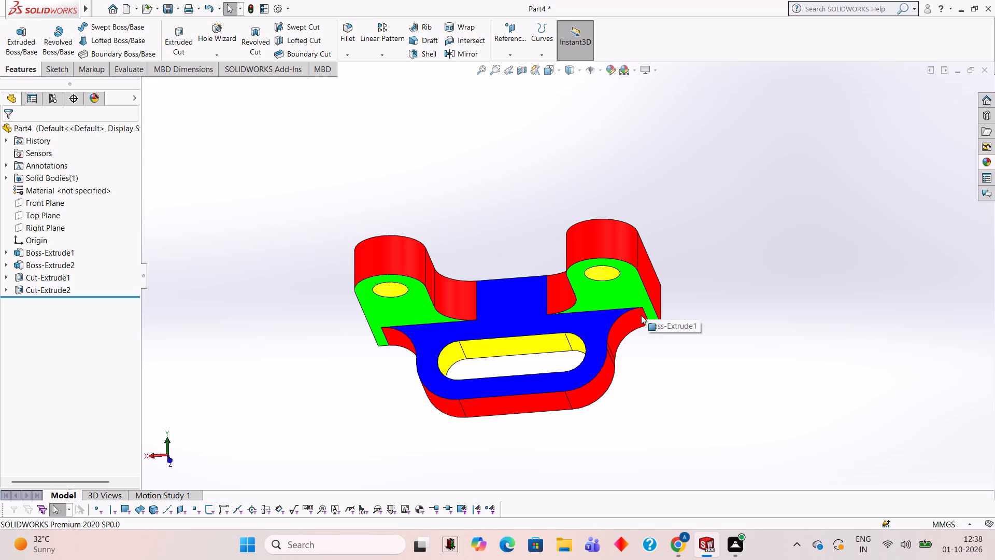
middle_click_drag(521, 293, 702, 422)
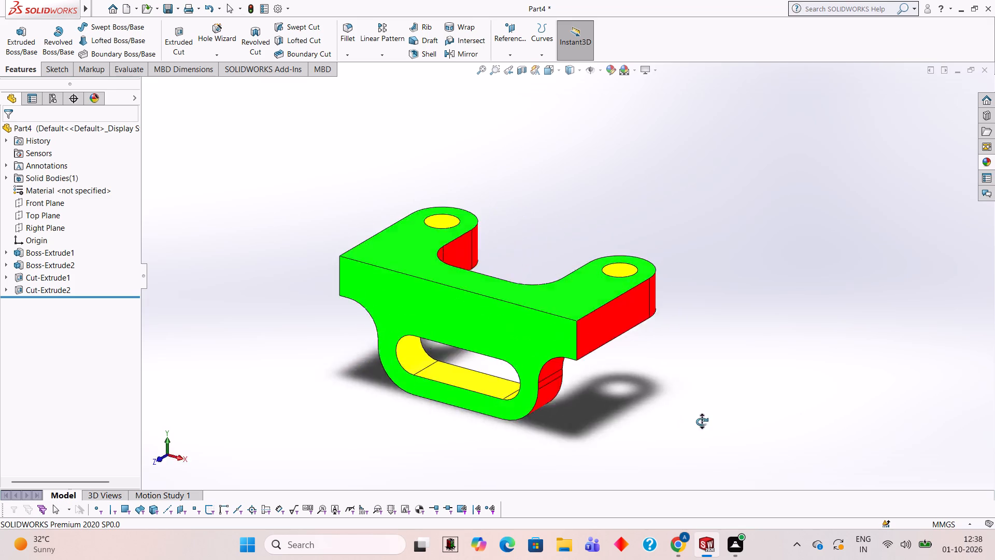
middle_click_drag(702, 422, 786, 349)
middle_click_drag(616, 323, 716, 370)
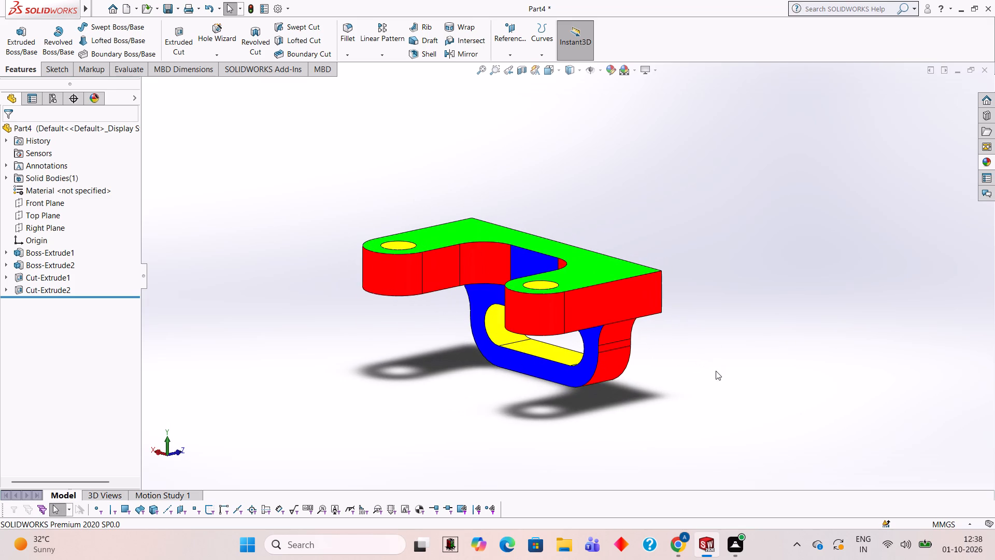
middle_click_drag(655, 371, 678, 340)
middle_click_drag(688, 344, 707, 309)
middle_click_drag(557, 419, 565, 377)
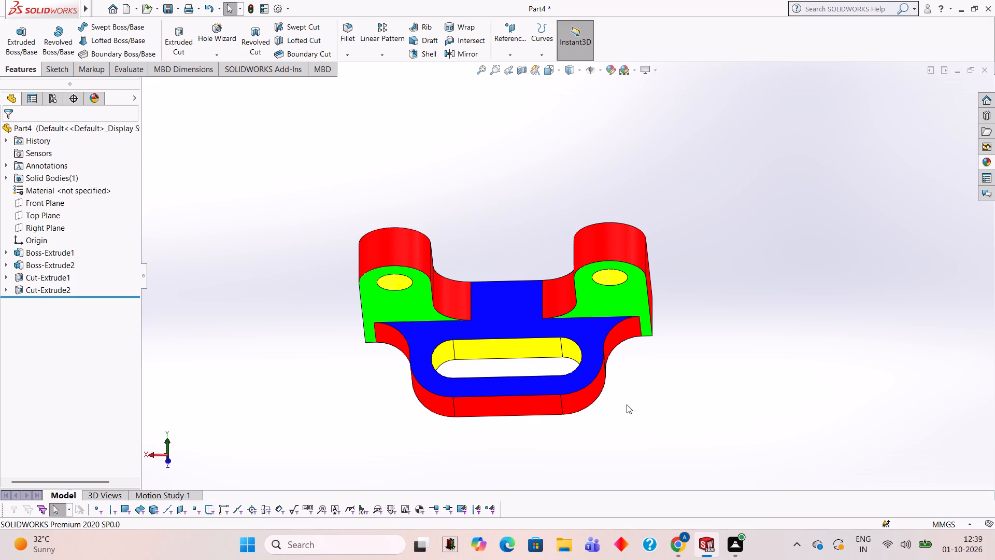
Apply the Blue LED appearance to the inner face of the yellow hole in the arm on the negative X side.
scroll(583, 454, "down", 1)
middle_click_drag(583, 454, 590, 413)
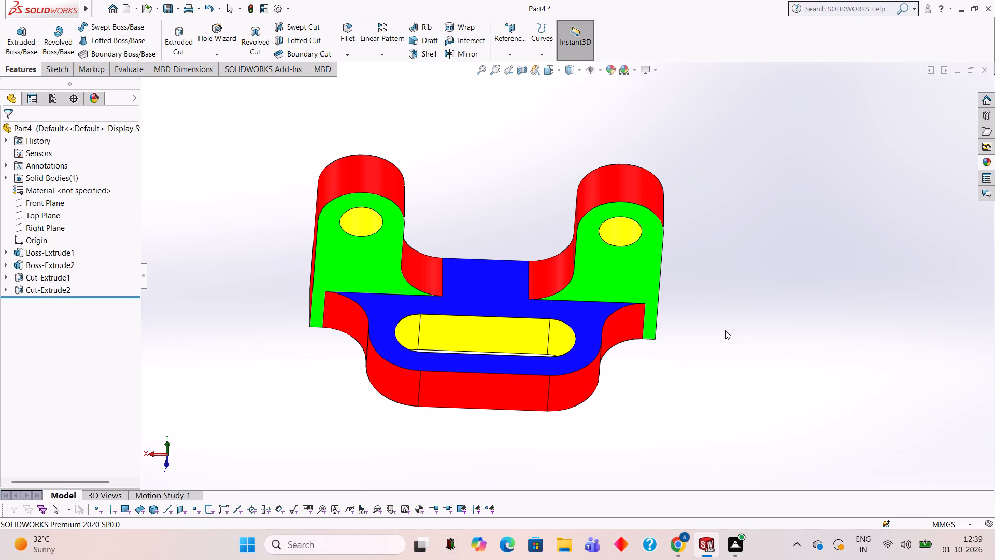
middle_click_drag(621, 397, 622, 325)
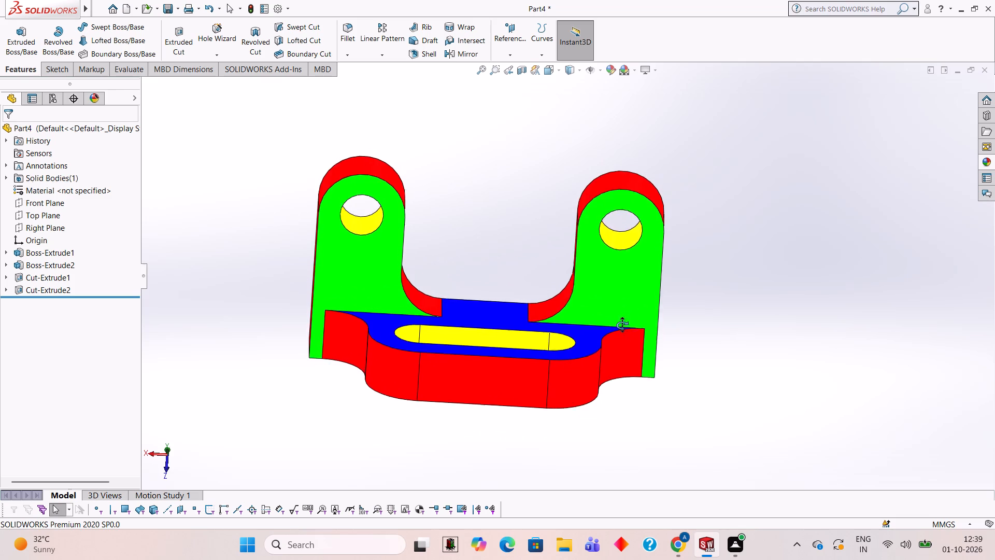
middle_click_drag(622, 325, 622, 320)
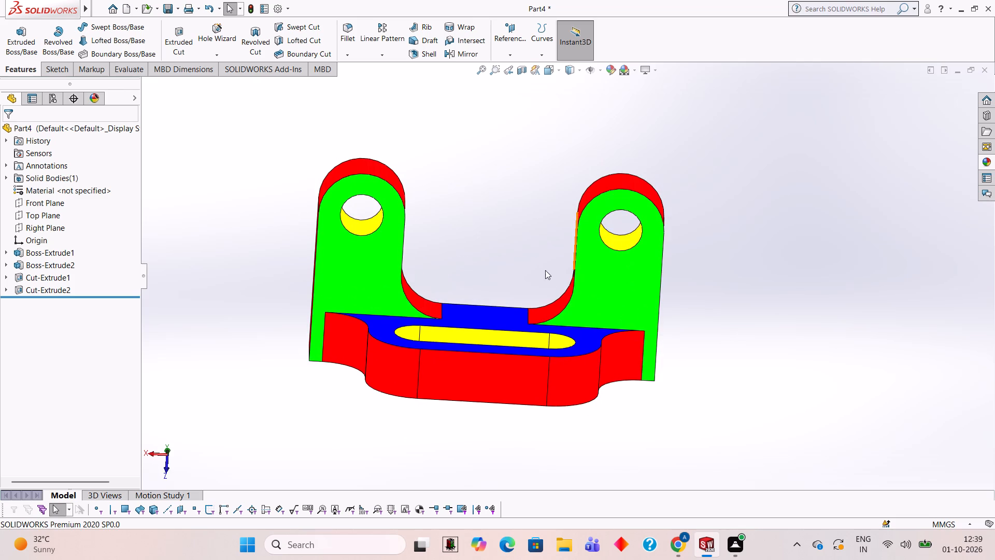
middle_click_drag(541, 283, 542, 314)
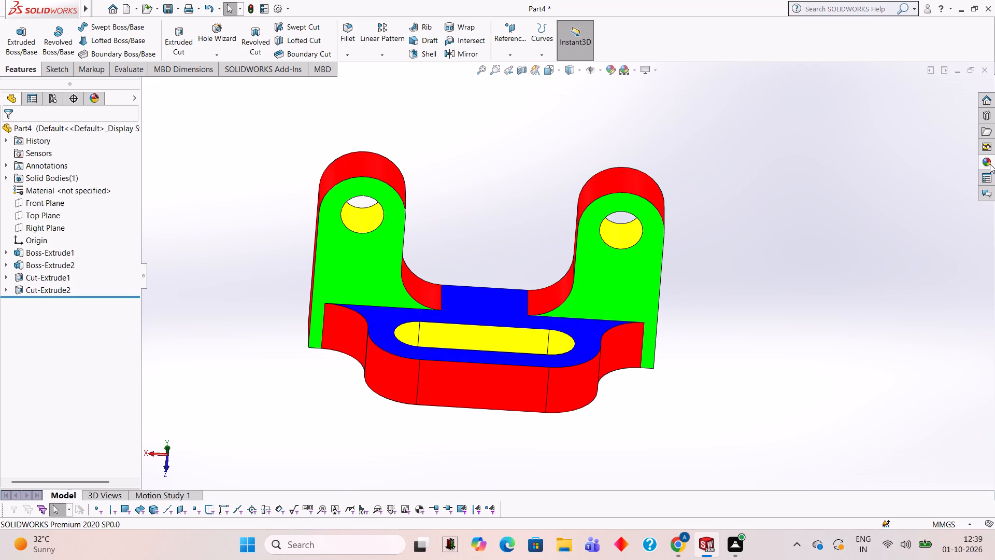
left_click(990, 164)
left_click_drag(884, 357, 634, 226)
left_click(634, 226)
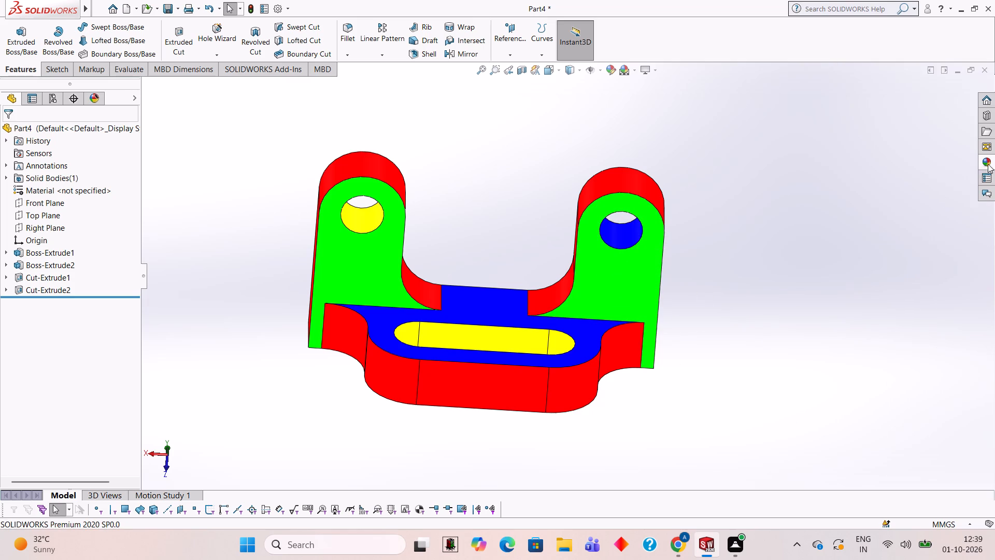
Apply the Blue LED appearance to the inner face of the remaining yellow arm hole, on the positive X side.
left_click(988, 163)
left_click_drag(905, 357, 387, 218)
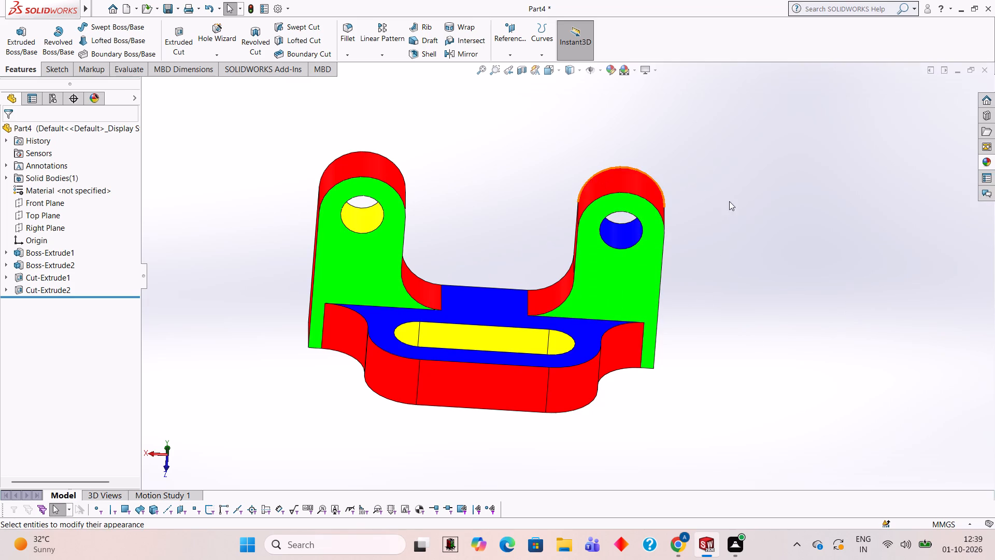
scroll(302, 223, "down", 2)
left_click(983, 164)
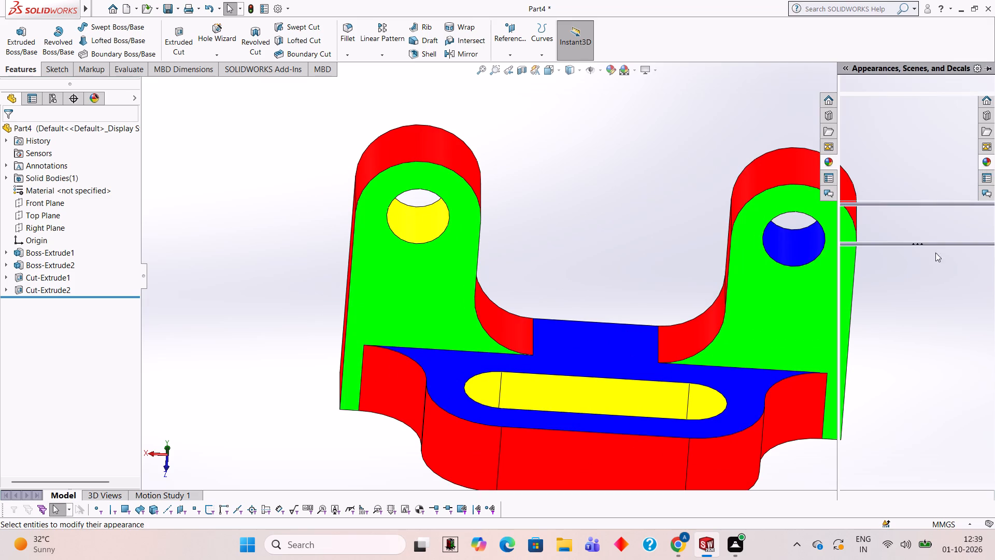
left_click_drag(894, 348, 433, 202)
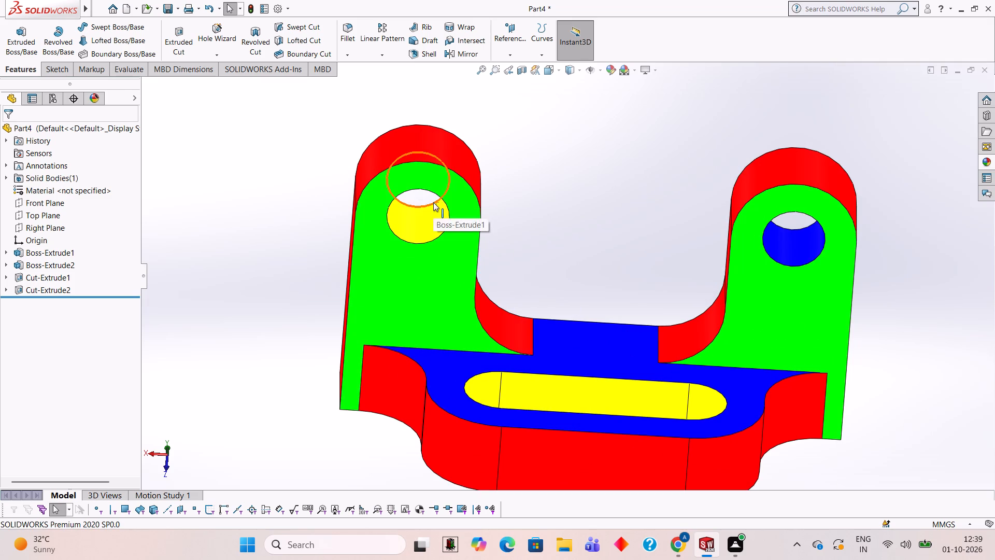
left_click(984, 163)
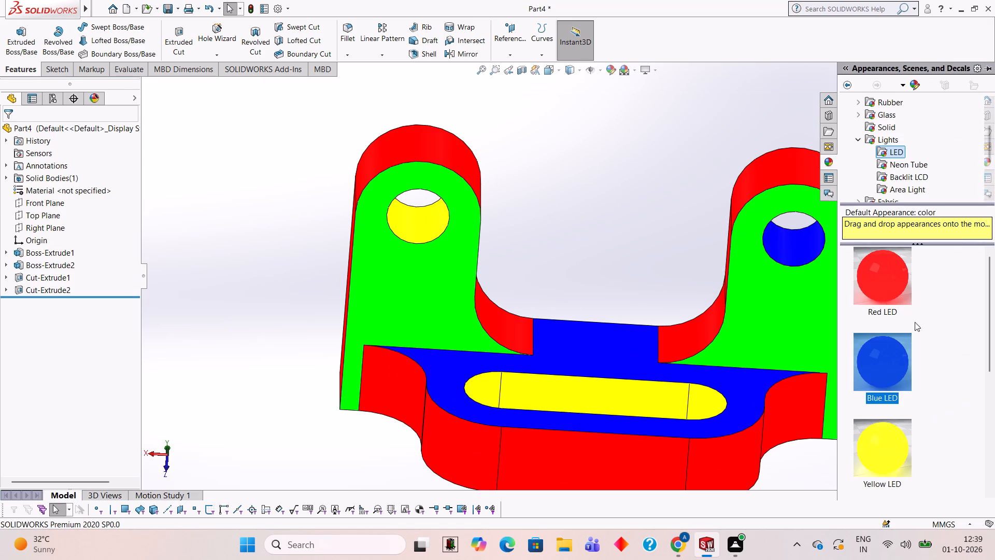
left_click_drag(895, 354, 444, 221)
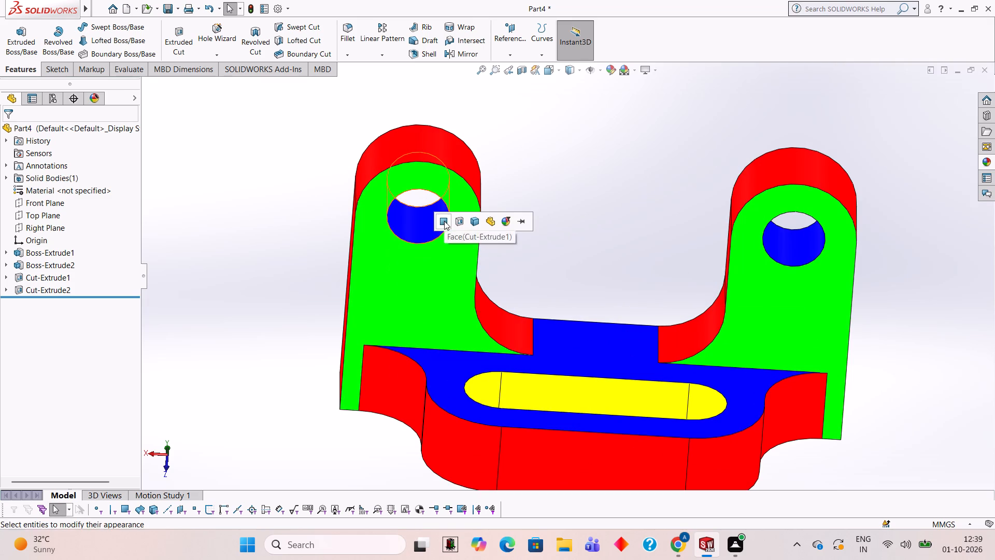
left_click(444, 221)
Examine the bracket's recoloured arm holes, slot and base edge faces from the underside and arm side.
scroll(696, 277, "up", 2)
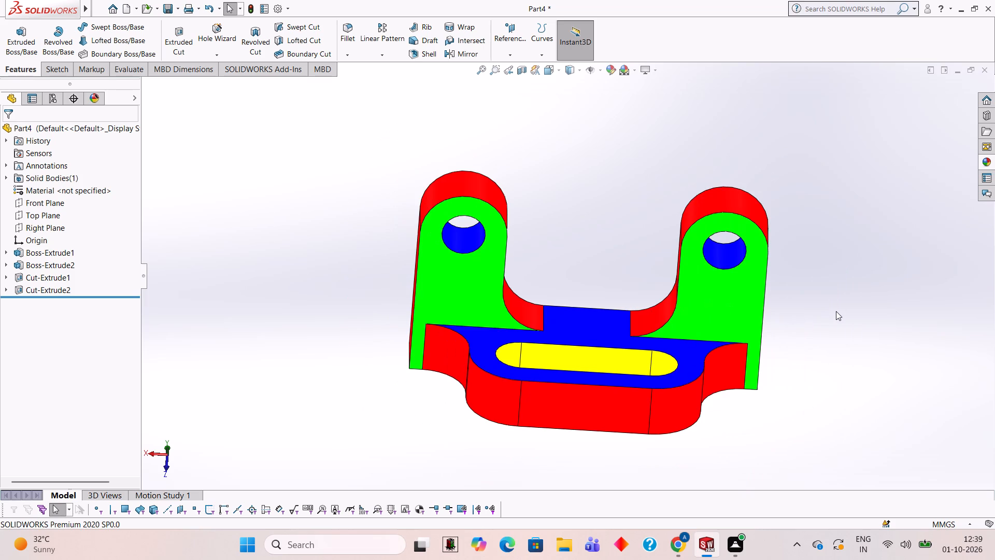
middle_click_drag(838, 314, 835, 226)
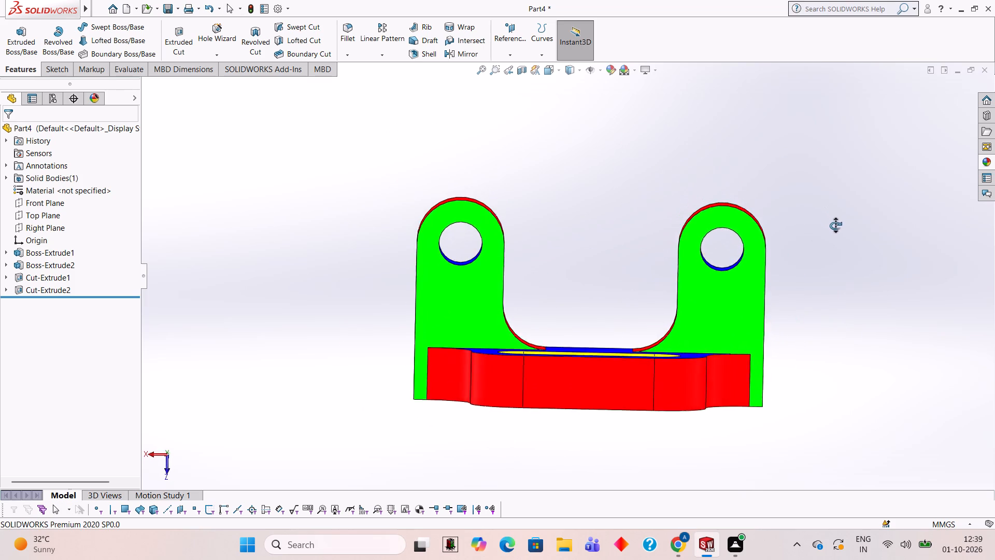
middle_click_drag(835, 226, 834, 200)
middle_click_drag(834, 200, 817, 270)
middle_click_drag(817, 270, 818, 270)
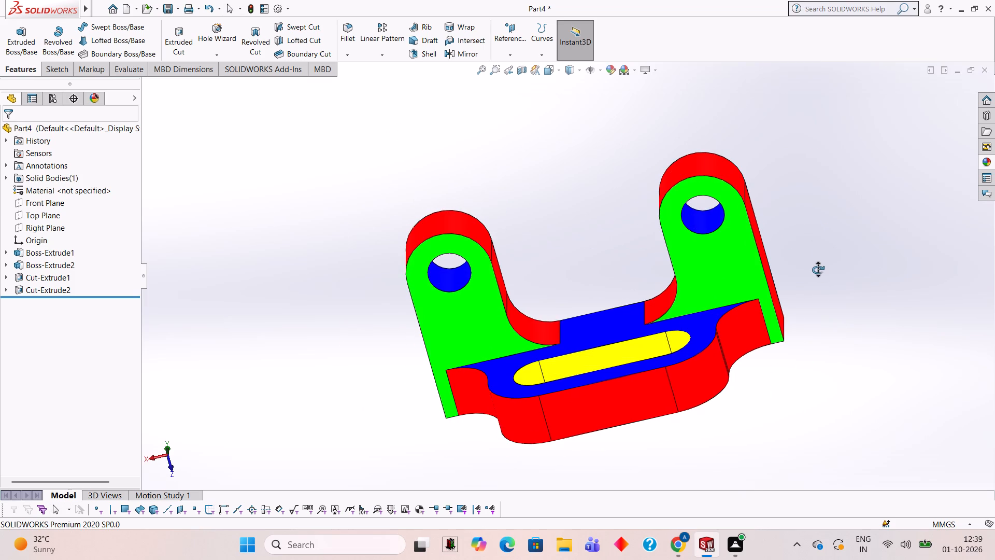
middle_click_drag(818, 270, 832, 277)
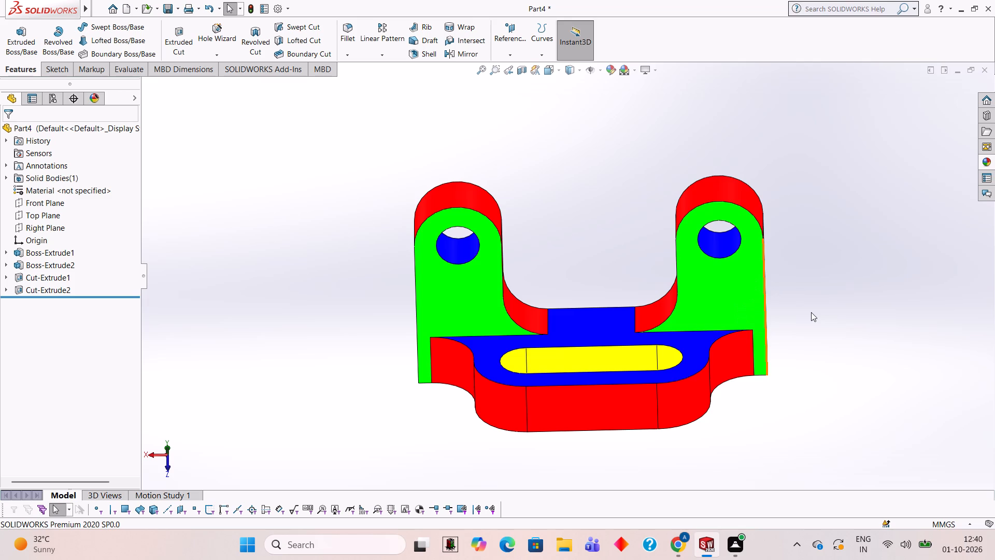
middle_click_drag(715, 432, 715, 422)
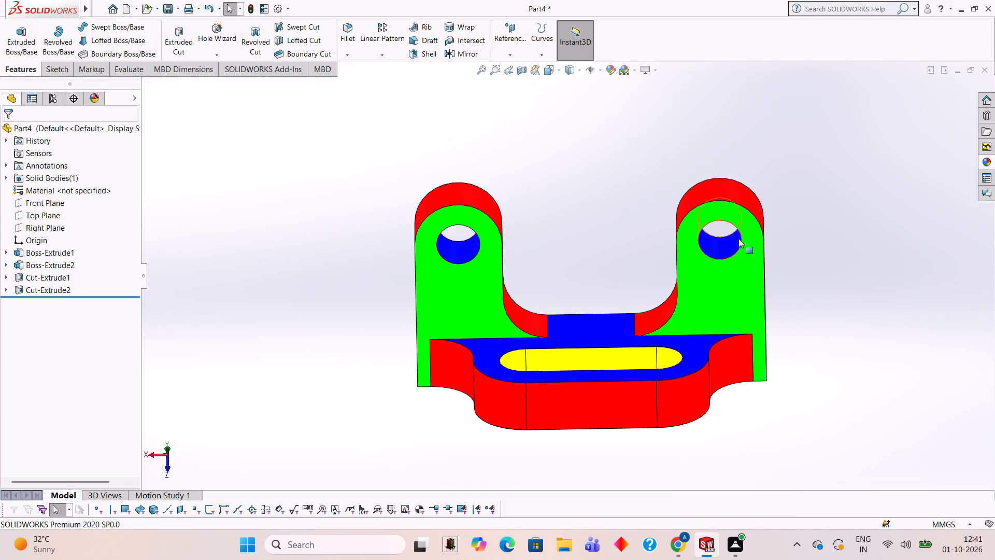
middle_click_drag(578, 283, 578, 278)
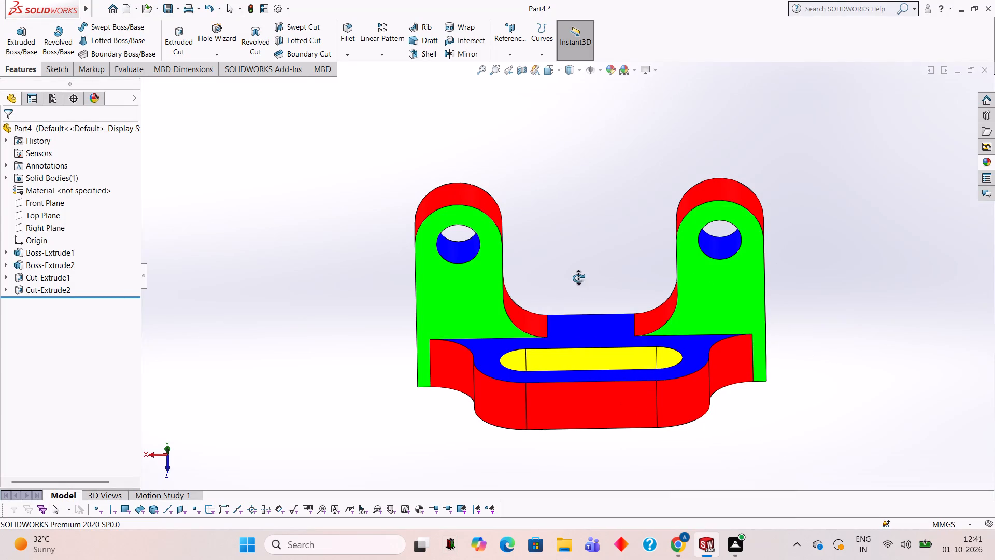
middle_click_drag(578, 278, 579, 265)
middle_click_drag(584, 283, 585, 274)
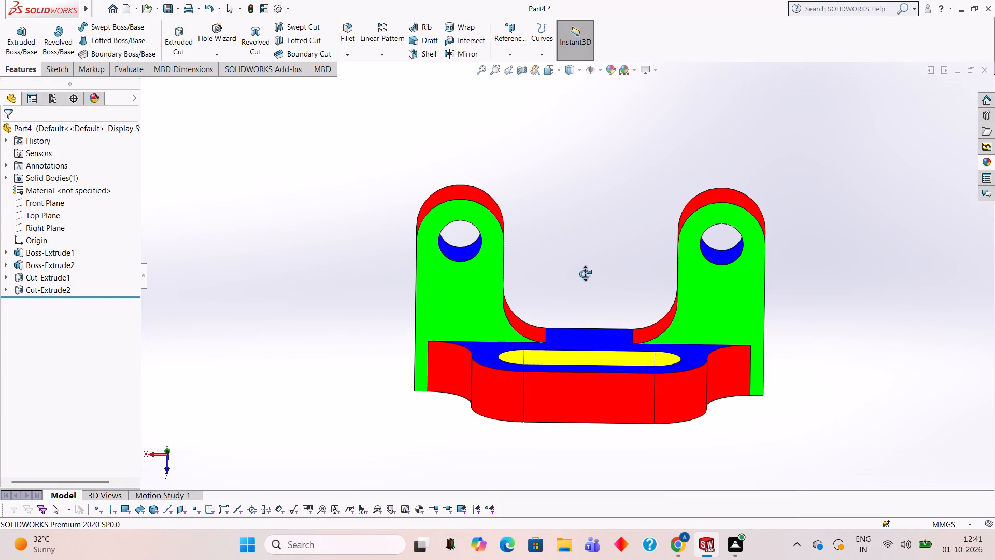
middle_click_drag(585, 274, 585, 272)
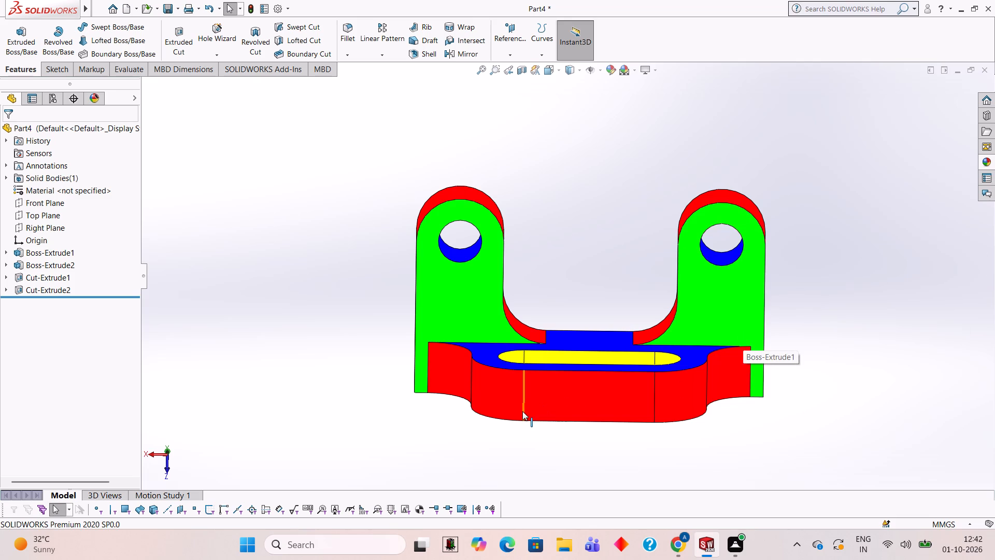
Apply the Yellow LED appearance to the flat middle face of the base's outer edge, below the slot.
left_click(988, 164)
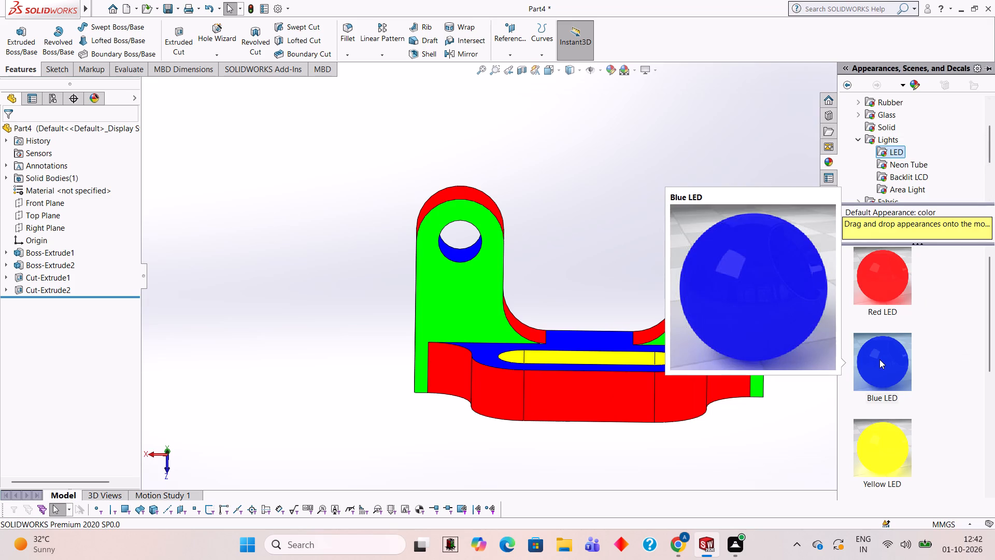
scroll(889, 392, "down", 1)
scroll(909, 331, "up", 3)
scroll(884, 351, "down", 5)
scroll(884, 351, "up", 4)
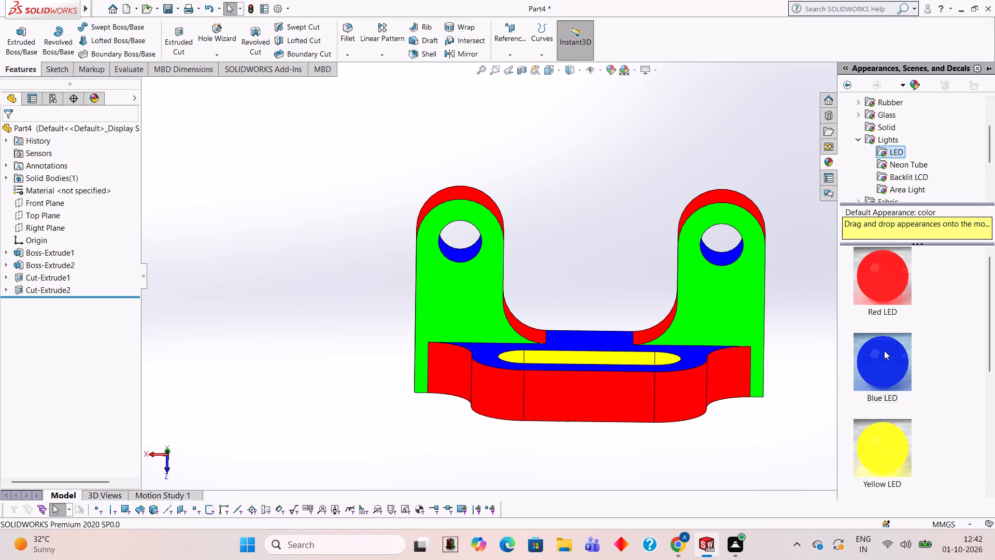
left_click_drag(895, 445, 892, 445)
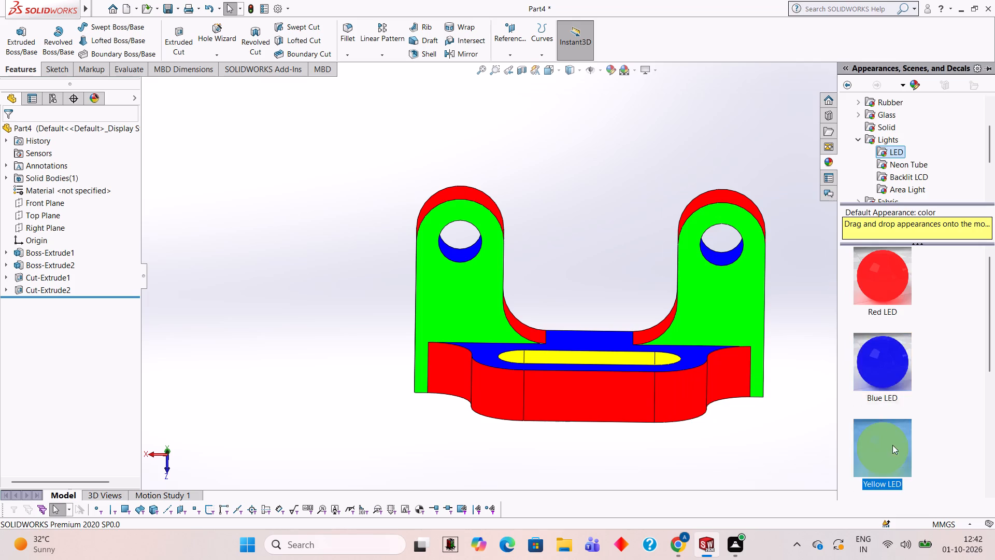
left_click_drag(892, 445, 618, 401)
left_click(618, 401)
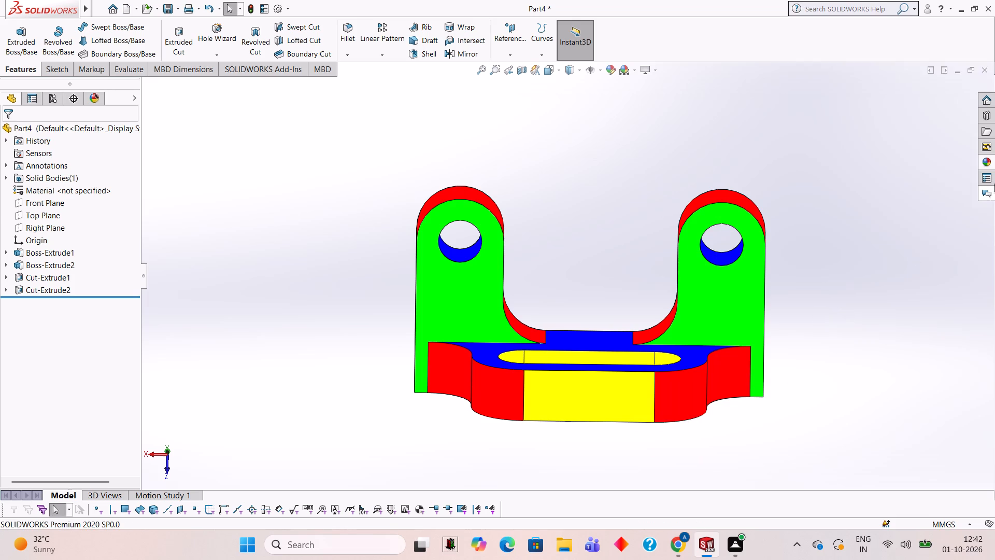
Apply the Yellow LED appearance to the two concave edge faces of the base, on the negative and positive X sides.
left_click(987, 164)
left_click_drag(891, 439, 736, 383)
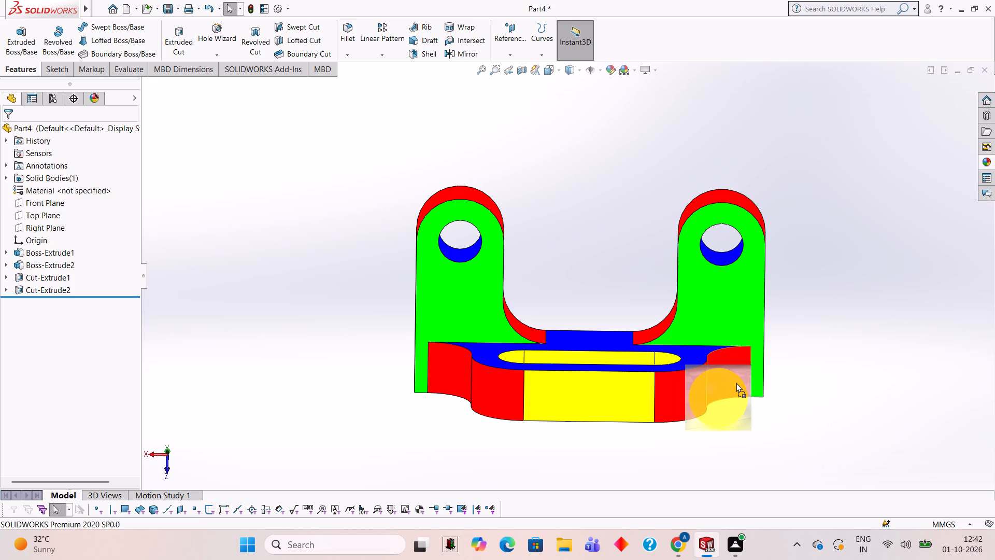
left_click_drag(736, 383, 741, 369)
left_click(741, 369)
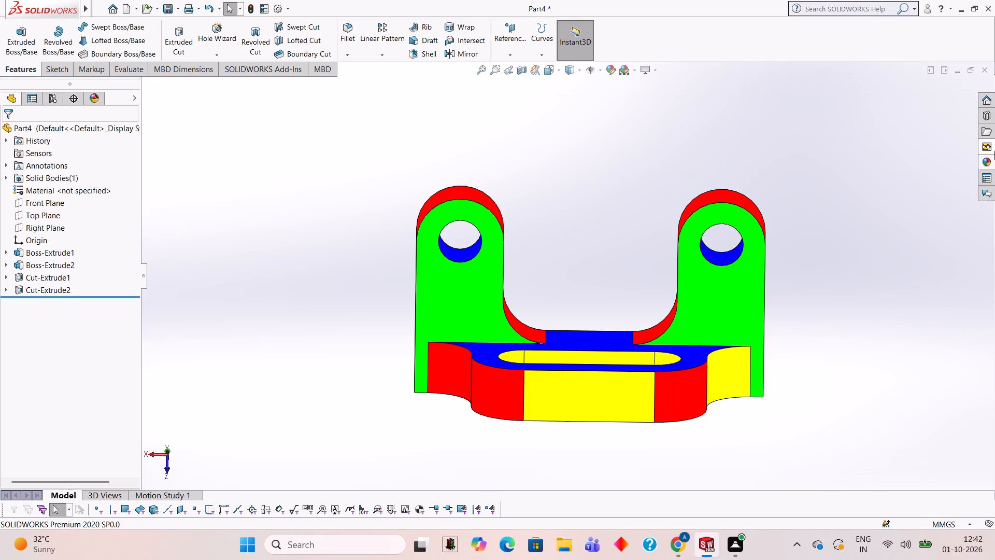
left_click(986, 163)
left_click_drag(905, 440, 535, 384)
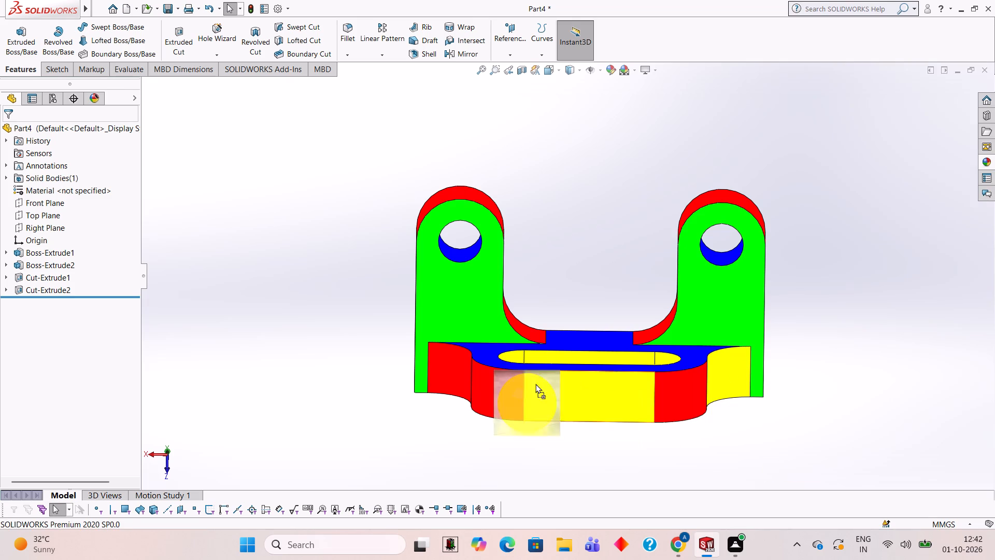
left_click_drag(535, 384, 471, 364)
left_click(471, 364)
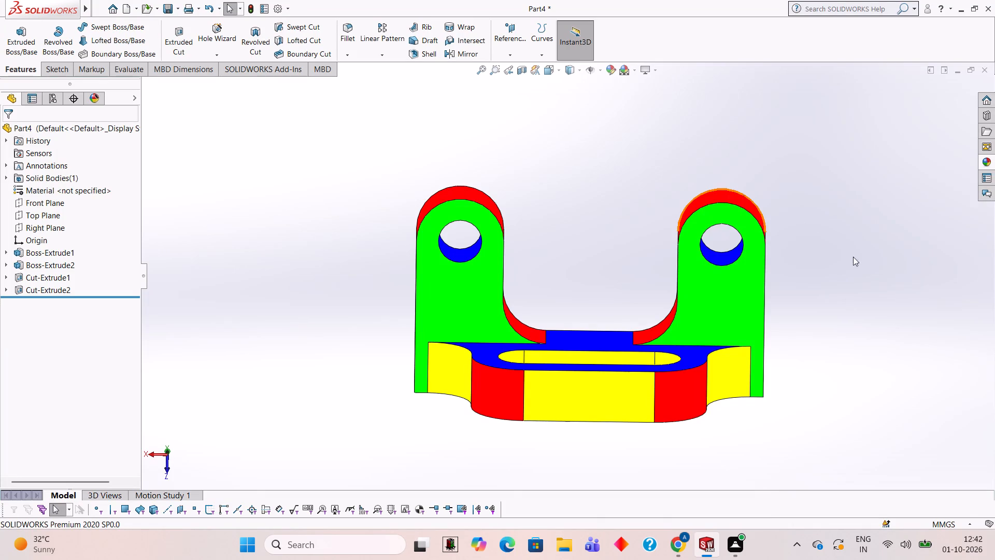
Save the part in the Documents folder as U-BRACKET WITH SLOTTED, in SOLIDWORKS Part format.
scroll(901, 333, "down", 1)
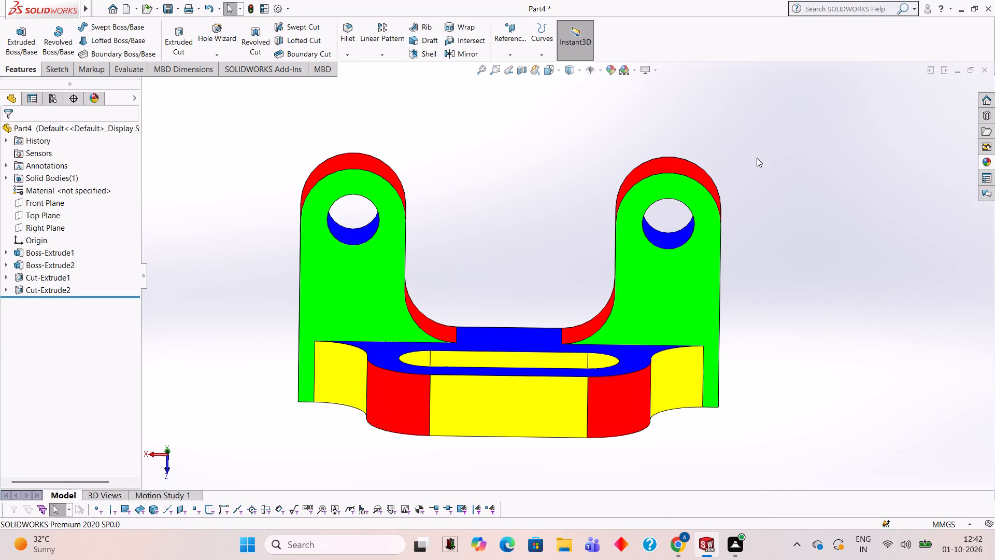
key("ctrl+s")
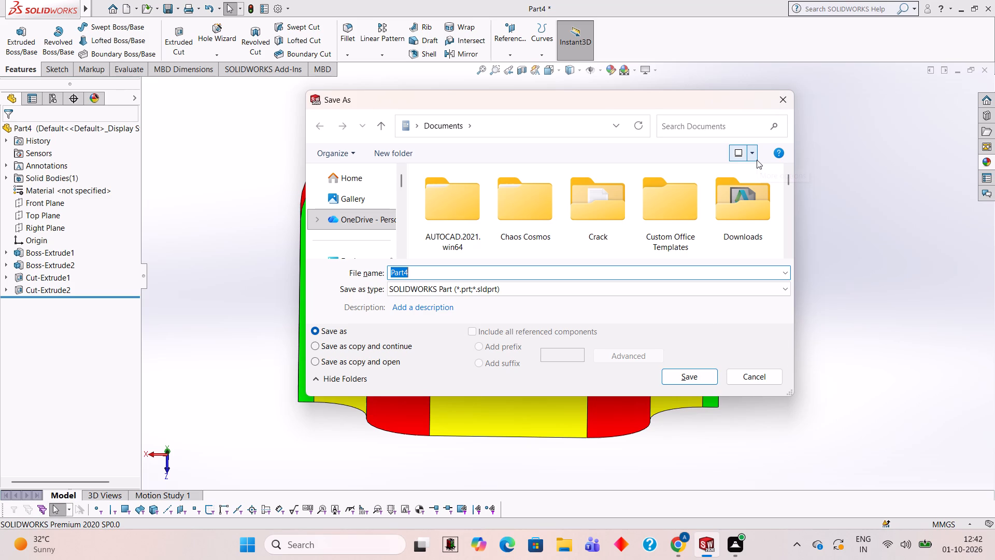
type("U")
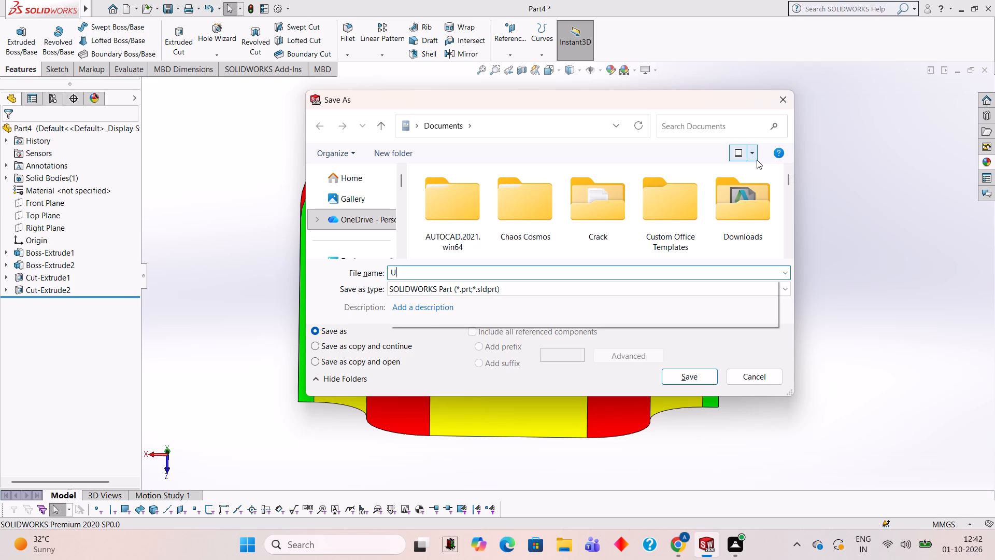
key("space")
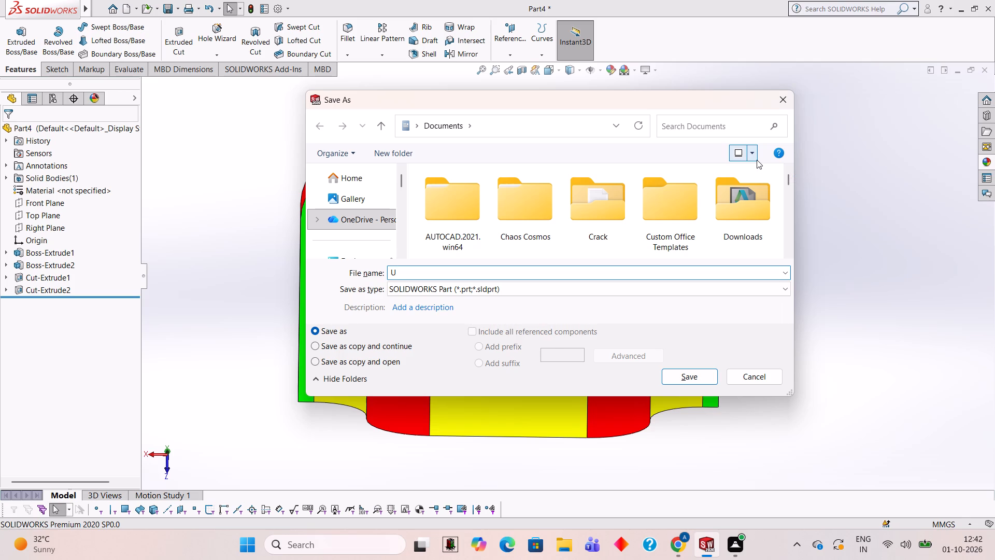
key("BackSpace")
key("minus")
key("b")
type("RAC")
type("KET")
key("space")
type("WITH")
key("space")
key("s")
type("LOTT")
type("ED")
key("space")
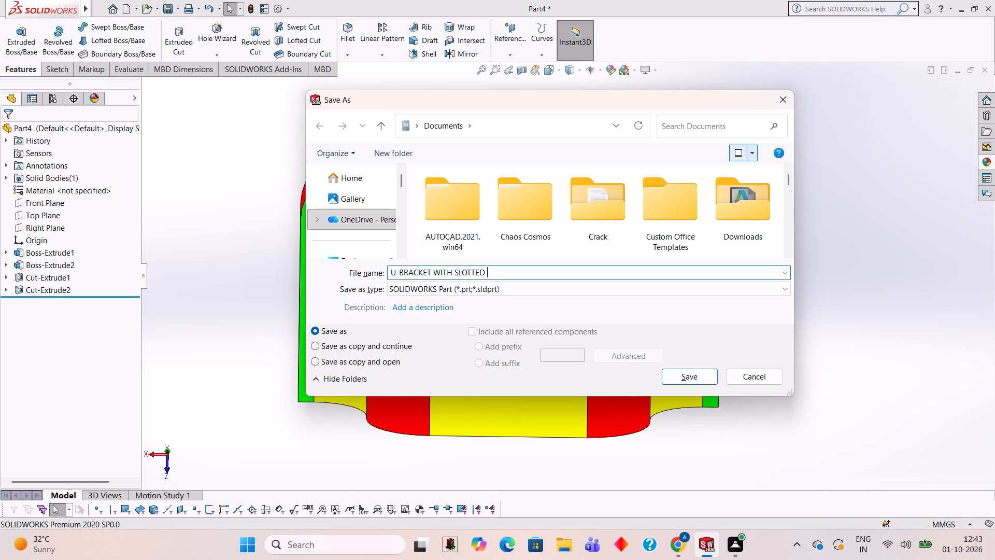
key("Return")
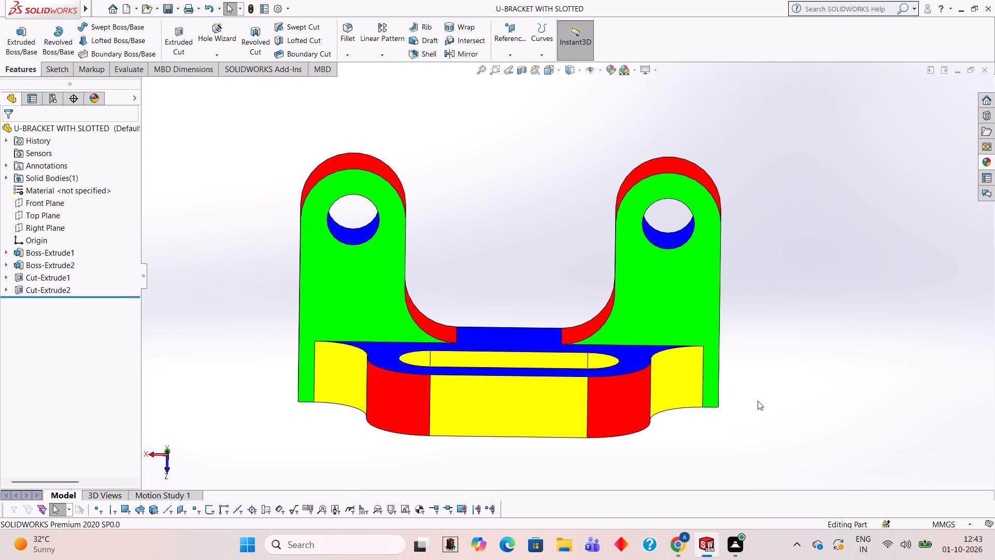
Save the bracket as an Adobe Portable Document Format (*.pdf) file in Documents, keeping the name U-BRACKET WITH SLOTTED.
left_click(178, 10)
left_click(181, 32)
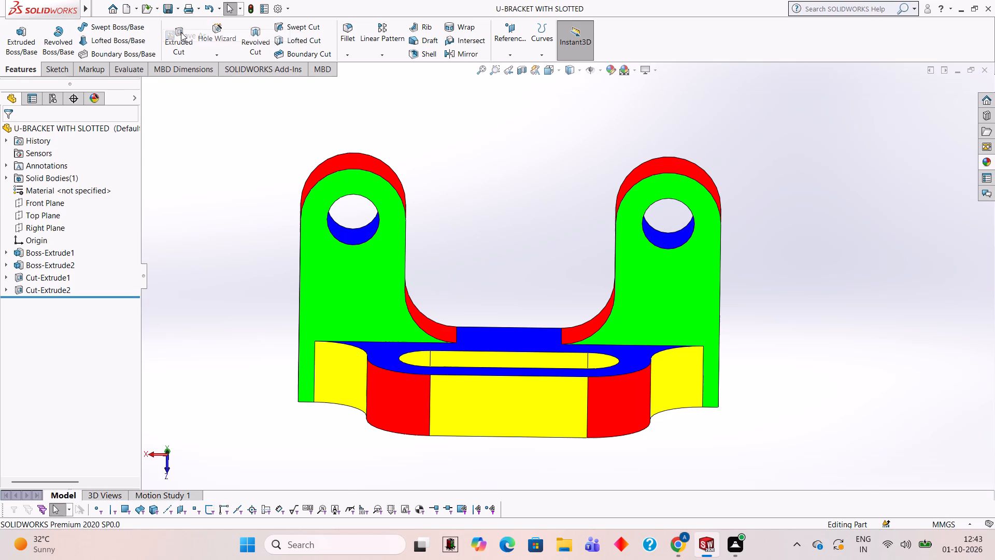
left_click(575, 293)
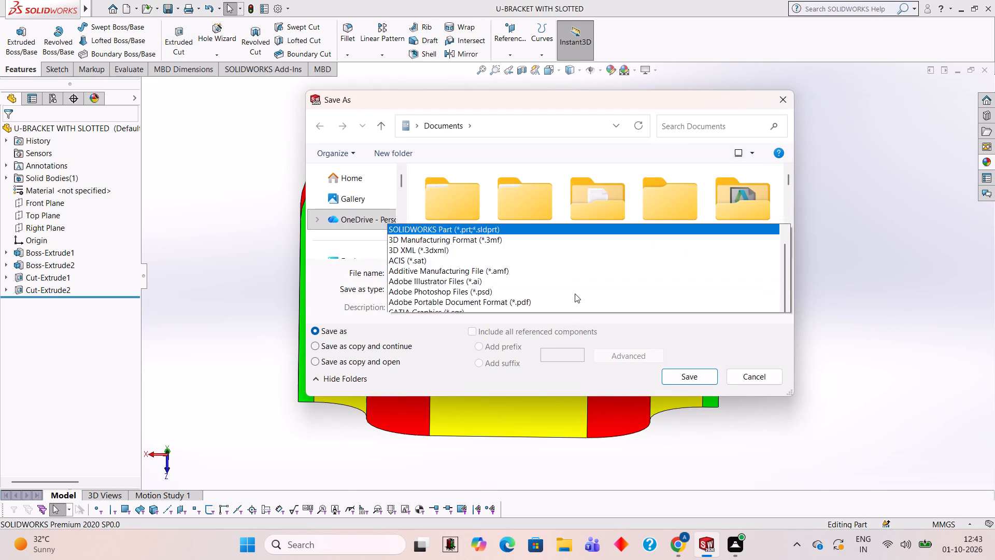
left_click(515, 81)
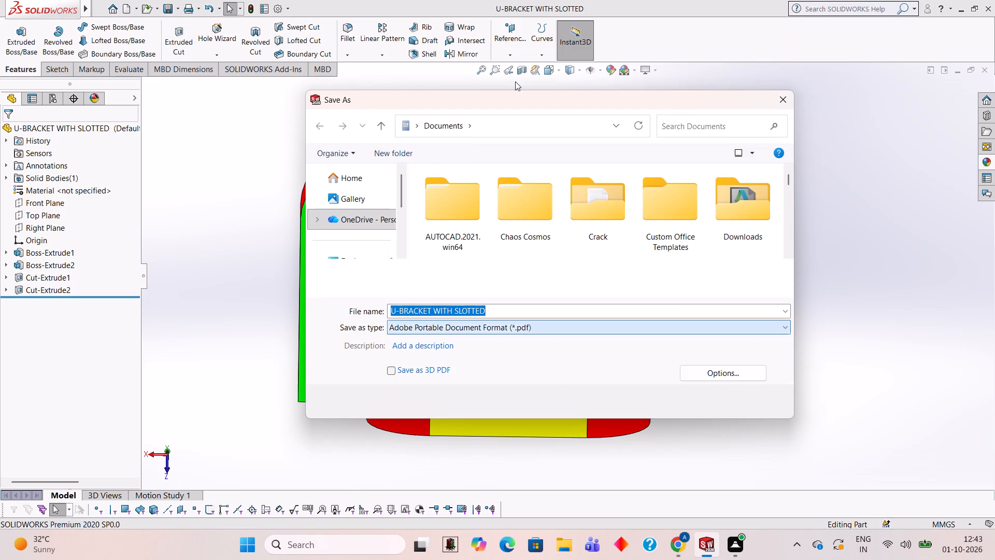
left_click(686, 393)
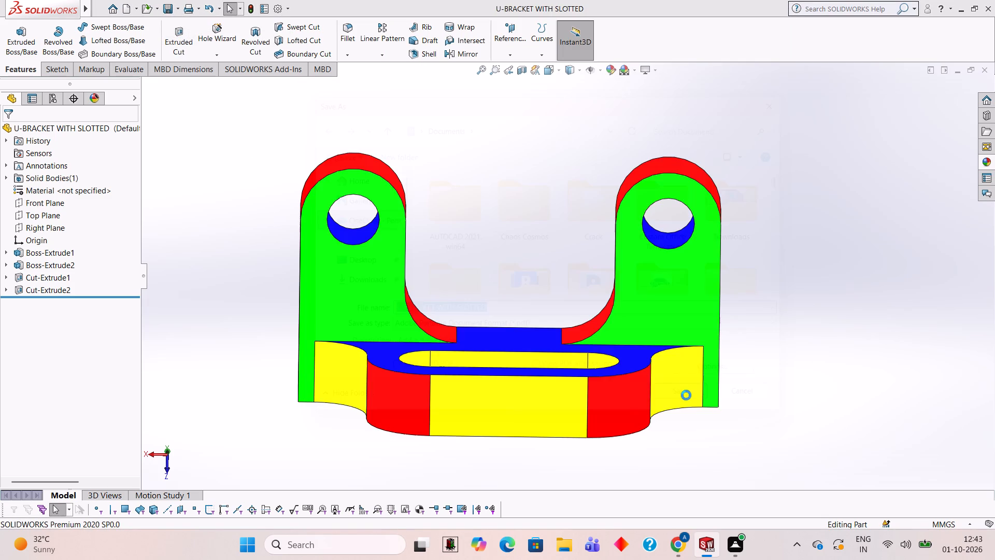